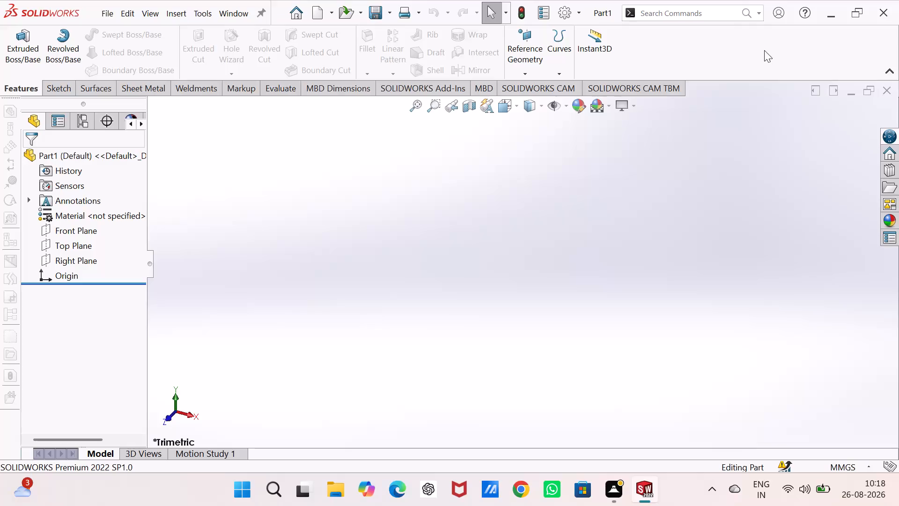
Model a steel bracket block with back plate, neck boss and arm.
Close the open part and create a new part document.
click(881, 89)
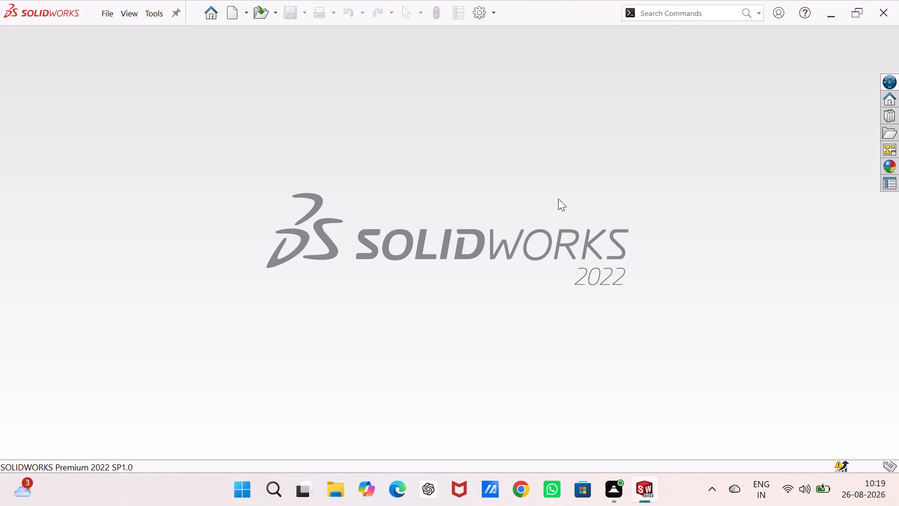
click(99, 11)
click(159, 39)
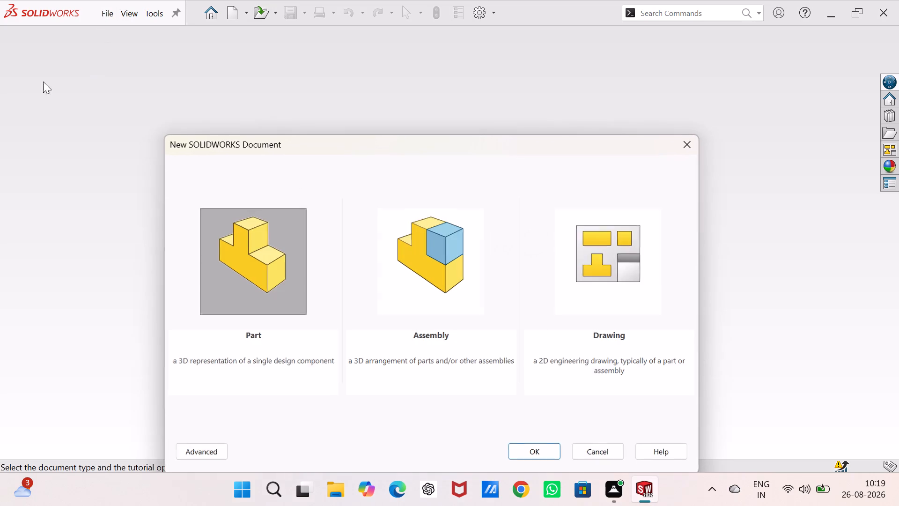
click(539, 457)
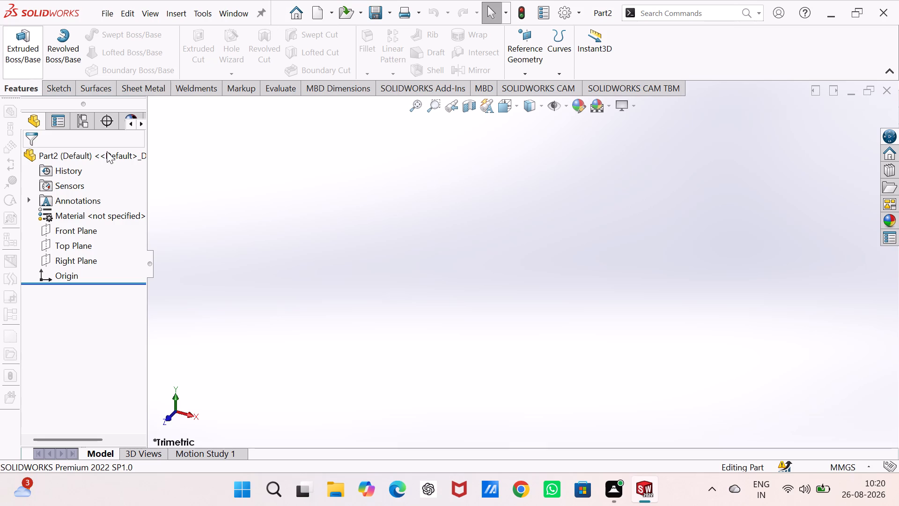
Start a sketch on the Right Plane and draw a tall center rectangle about 132 mm high, centred on the origin.
click(99, 265)
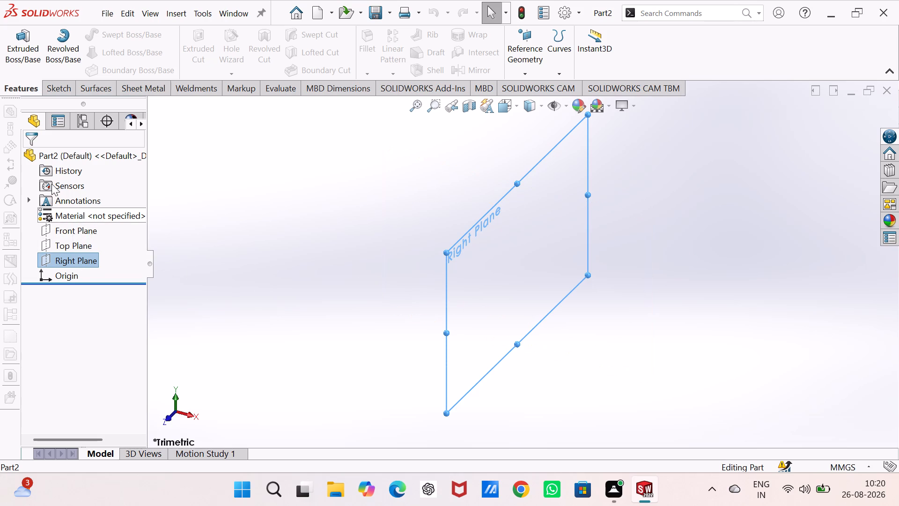
click(253, 220)
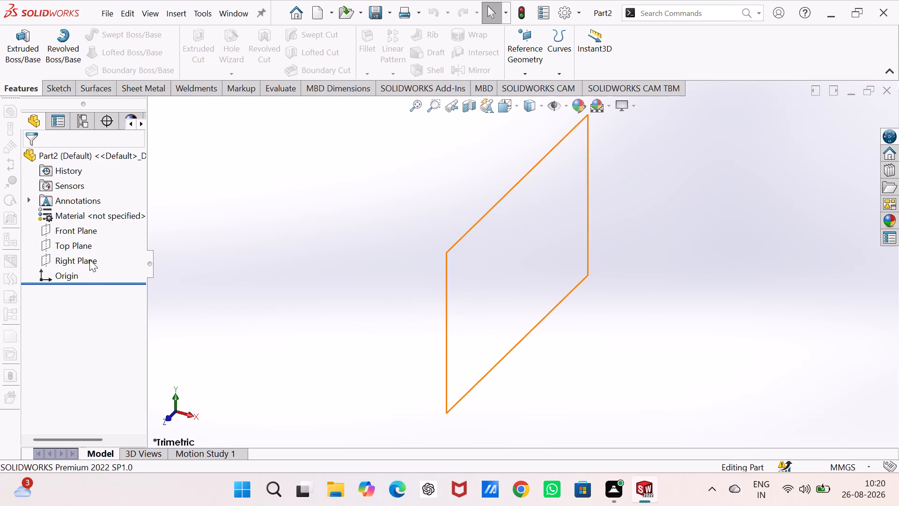
click(89, 260)
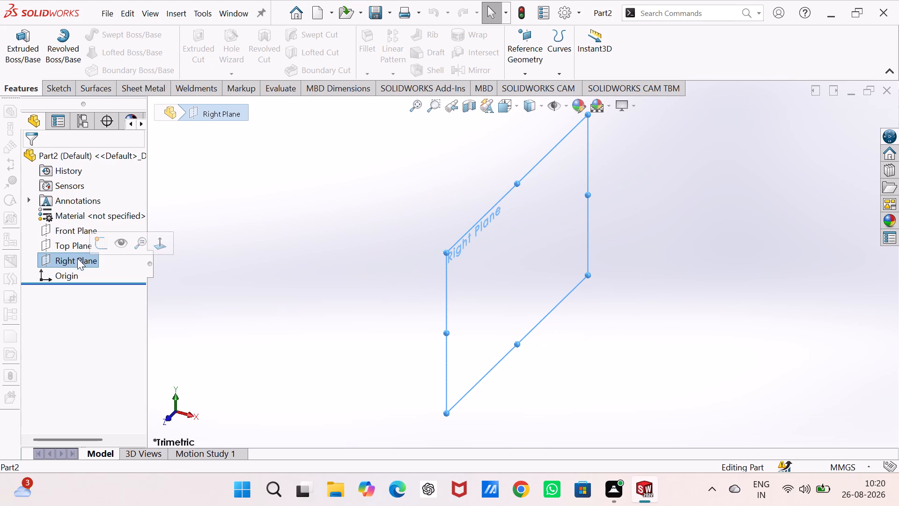
click(100, 240)
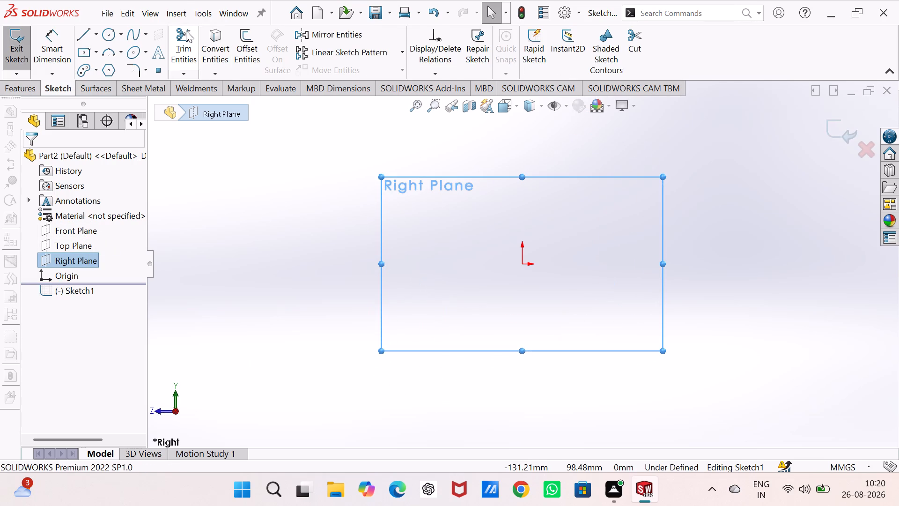
click(97, 56)
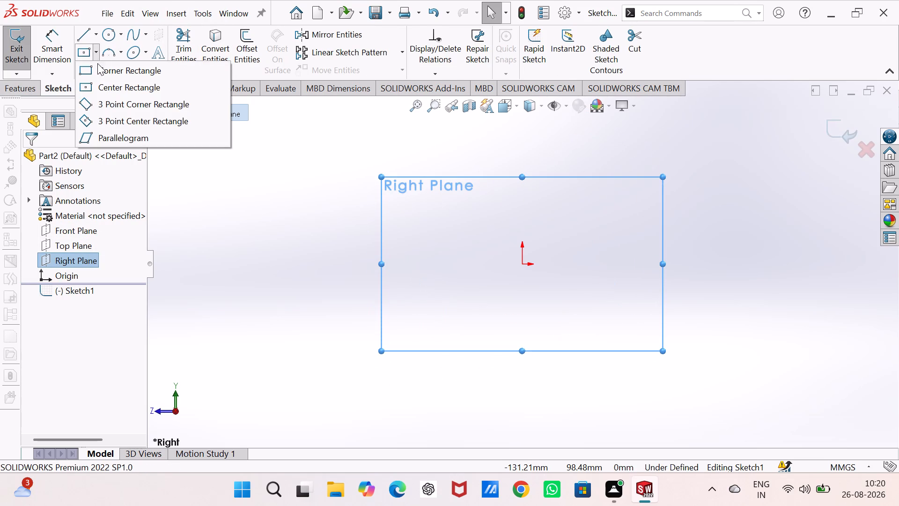
click(103, 82)
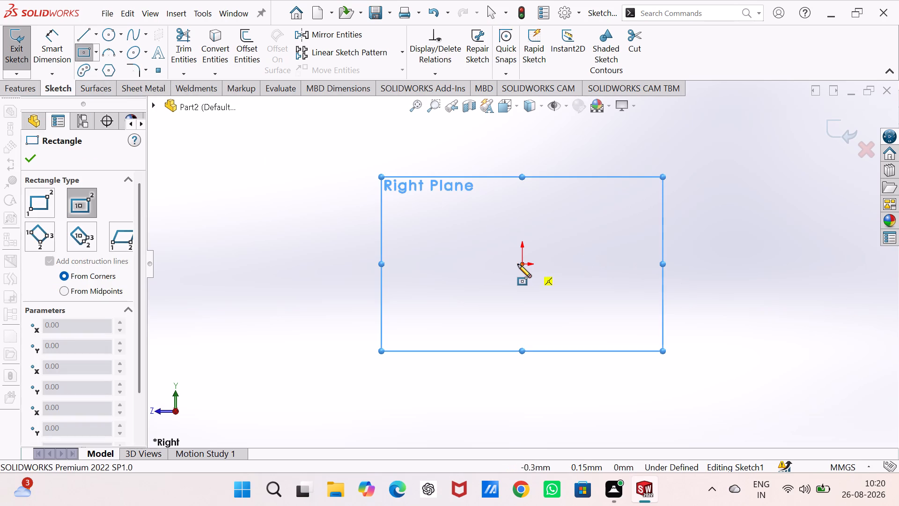
click(522, 264)
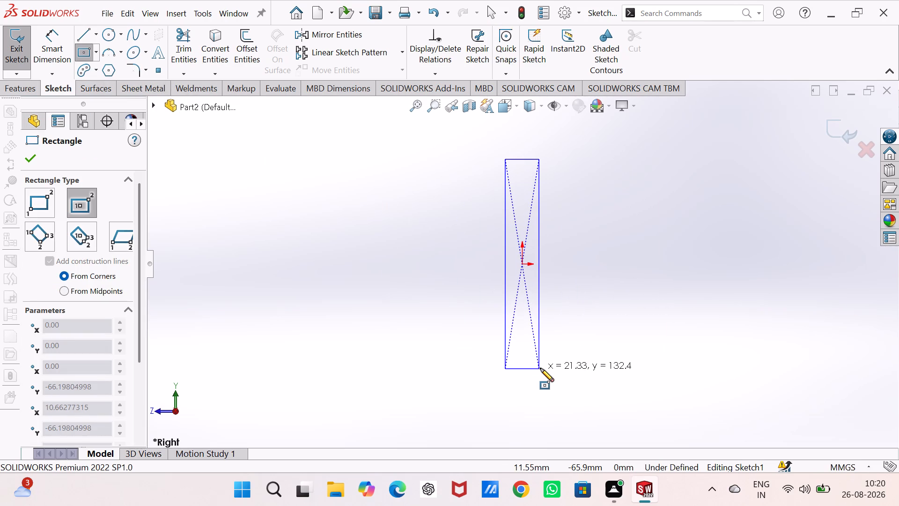
click(540, 368)
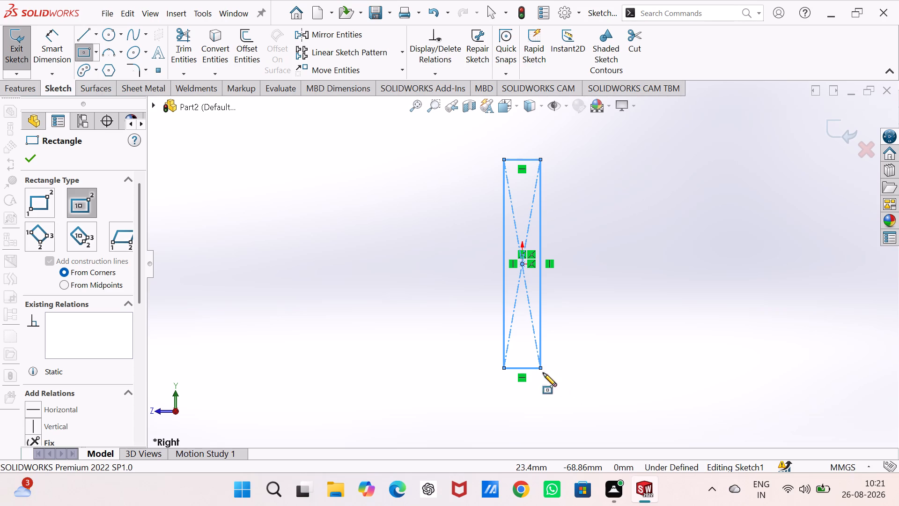
Dimension the rectangle to 170 mm high and 20 mm wide.
right_drag(584, 289, 608, 164)
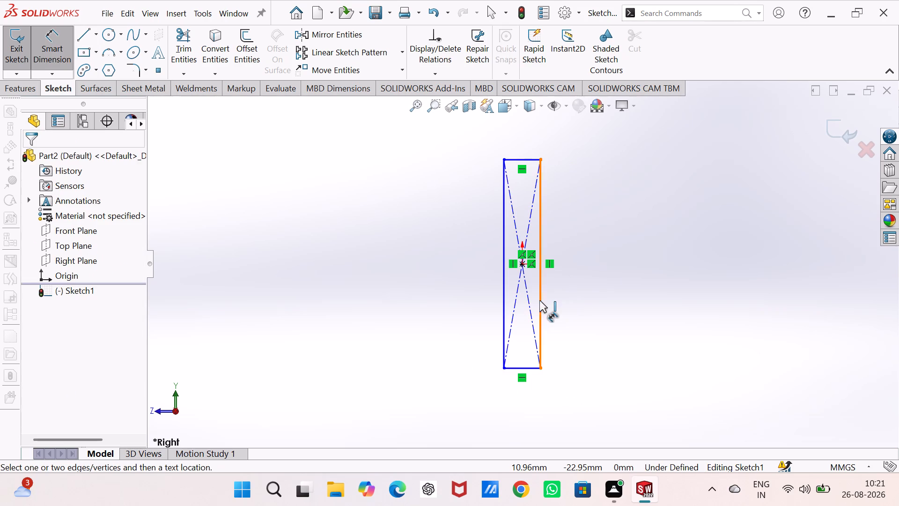
drag(539, 300, 556, 300)
click(622, 293)
text(170)
key(Return)
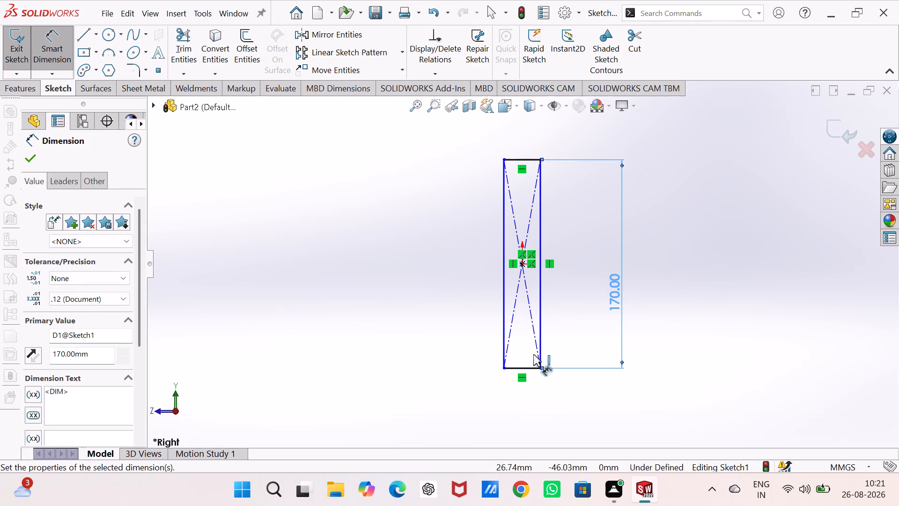
click(525, 369)
click(519, 398)
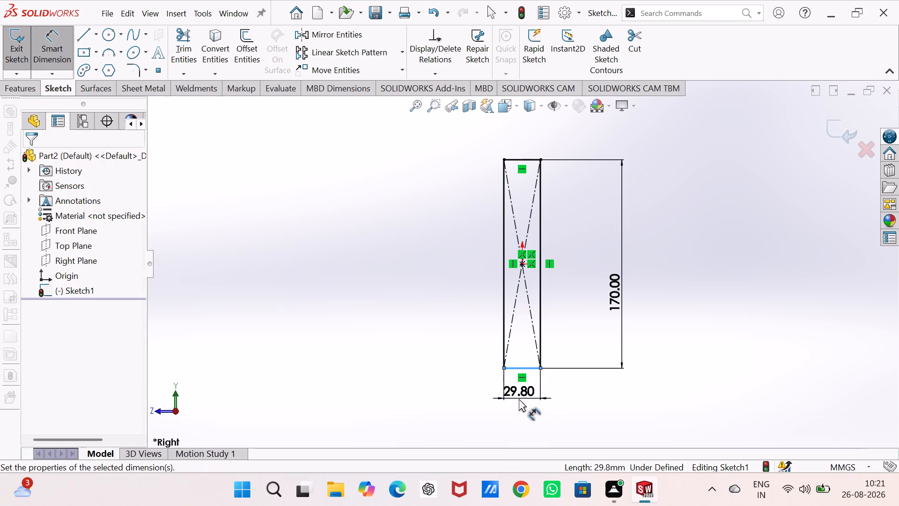
text(20)
key(Return)
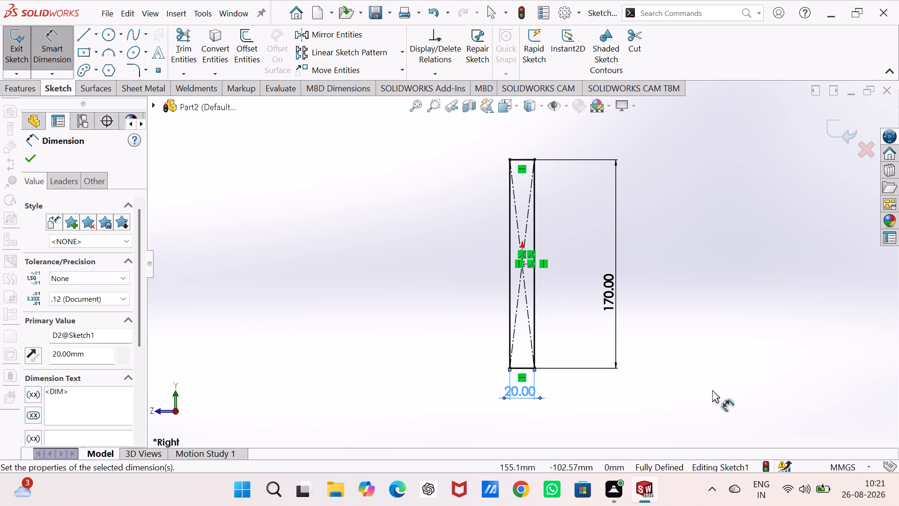
Finish the sketch and extrude the rectangle 50 mm using the Mid Plane end condition.
click(17, 54)
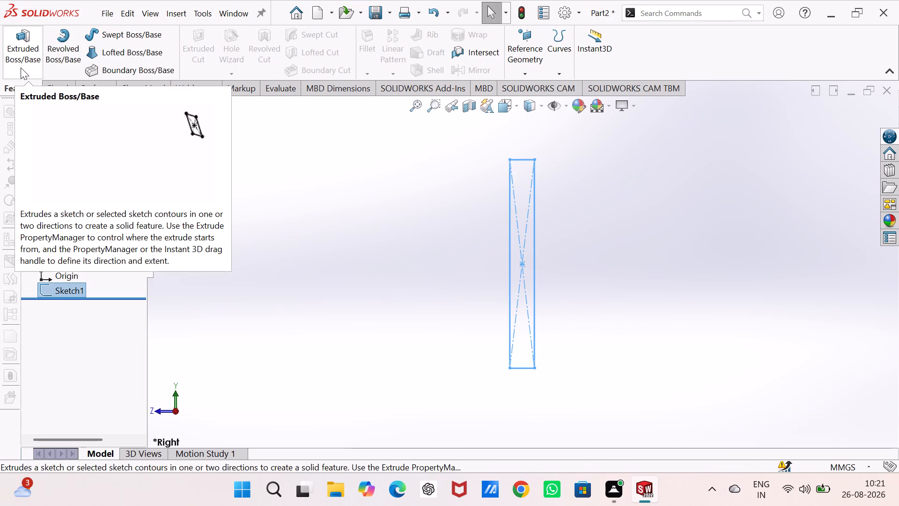
click(21, 67)
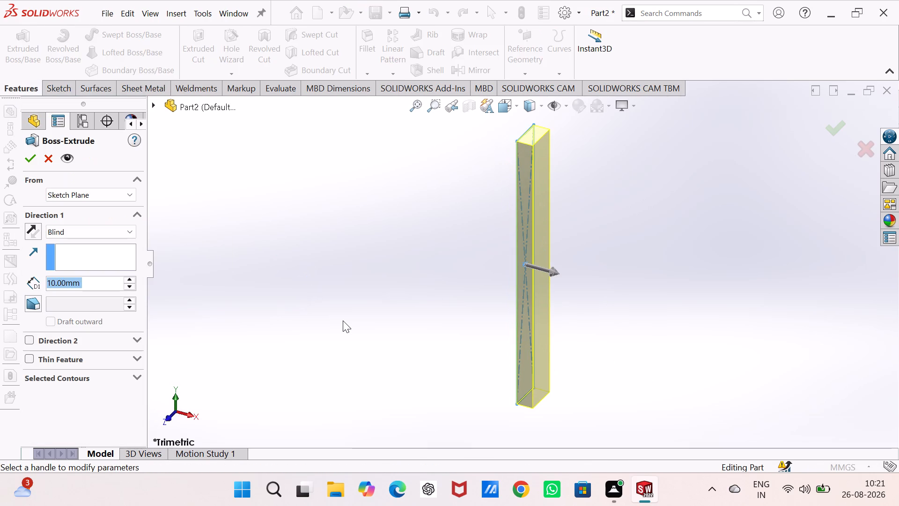
click(118, 236)
click(103, 297)
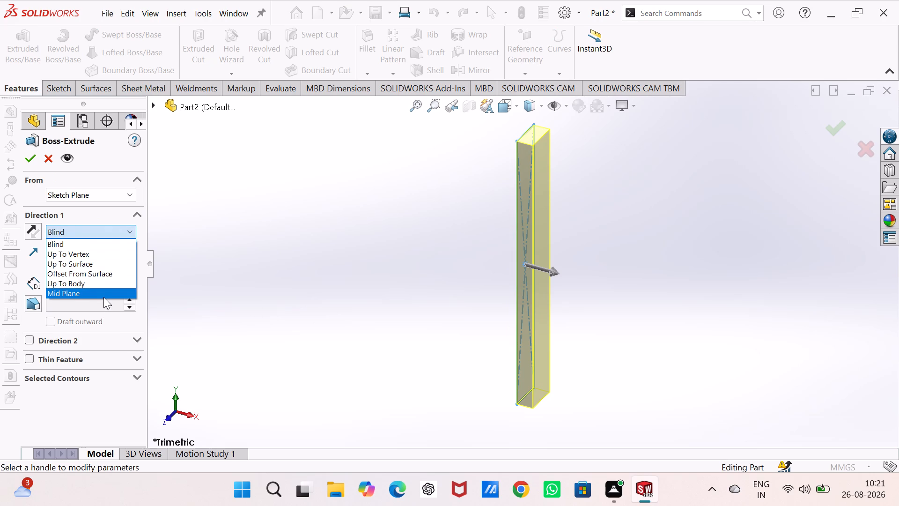
text(50)
key(Return)
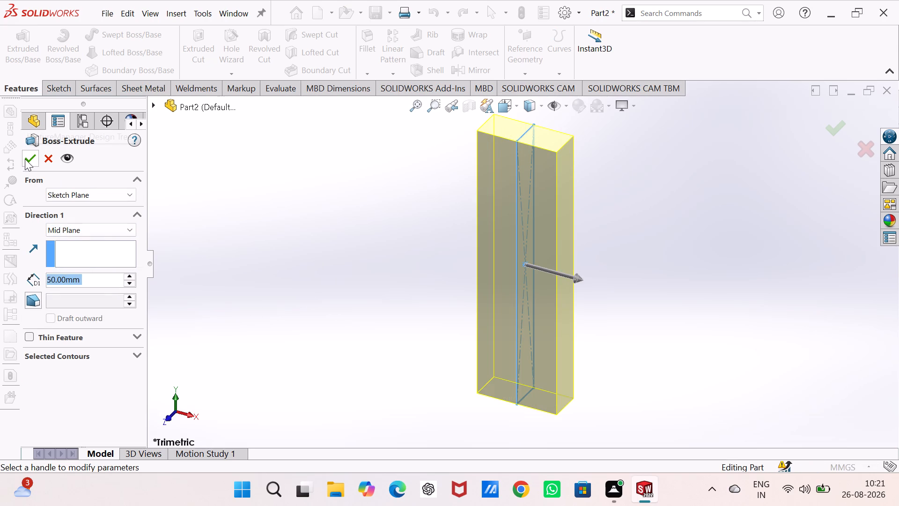
click(25, 159)
click(329, 252)
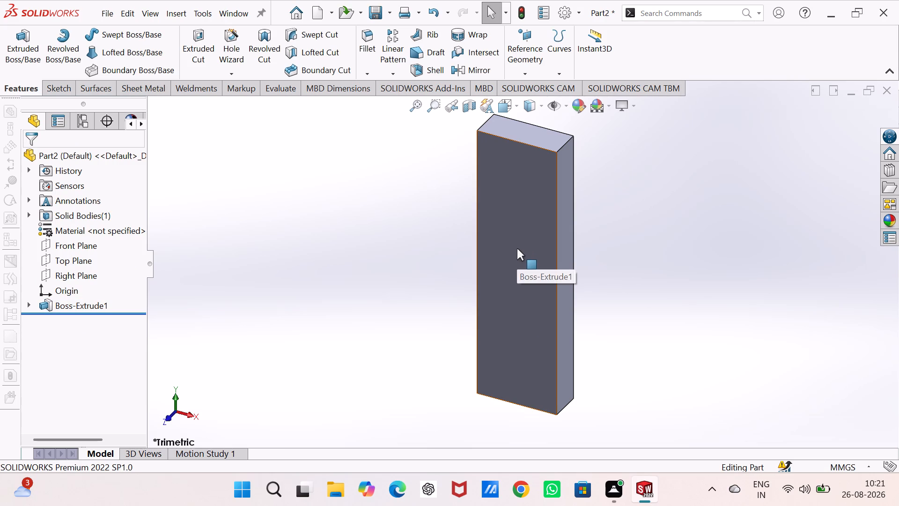
On the block's narrow 20 mm side face, sketch a closed rectangle of lines about 52 by 18 mm, projecting forward from its upper front edge.
click(563, 224)
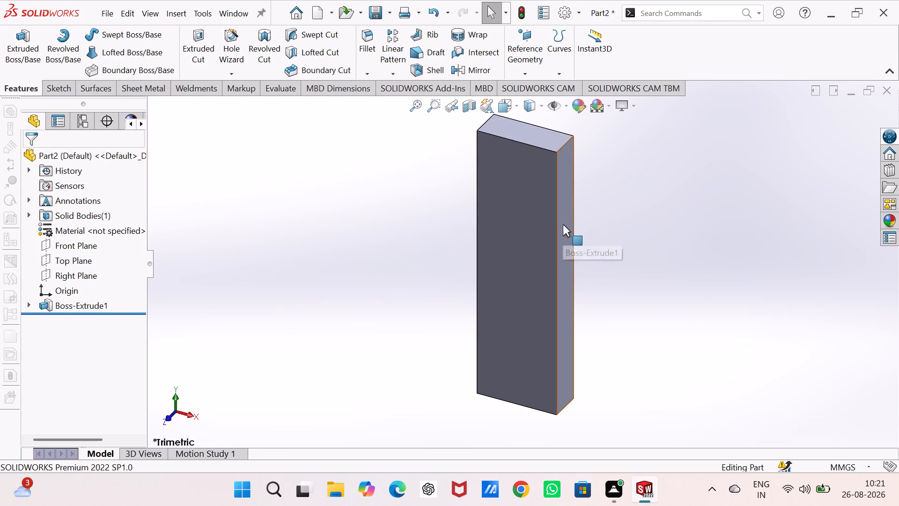
click(612, 199)
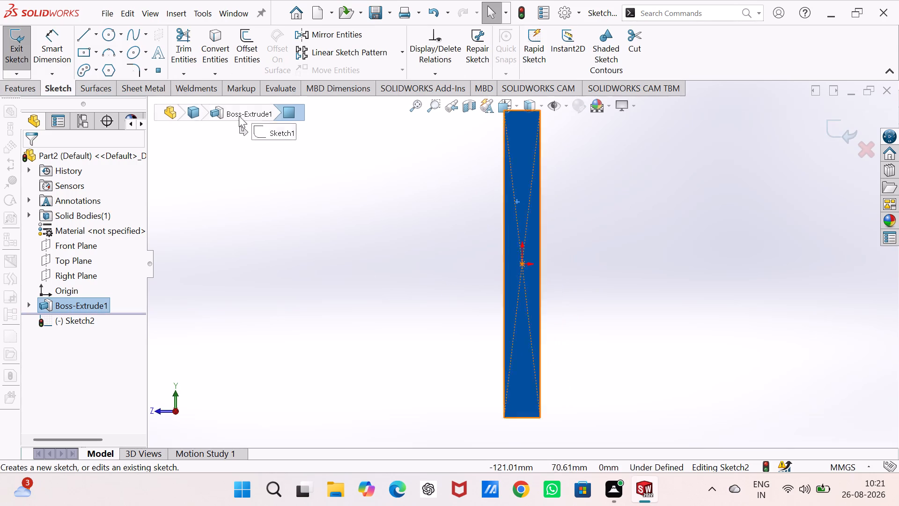
click(78, 33)
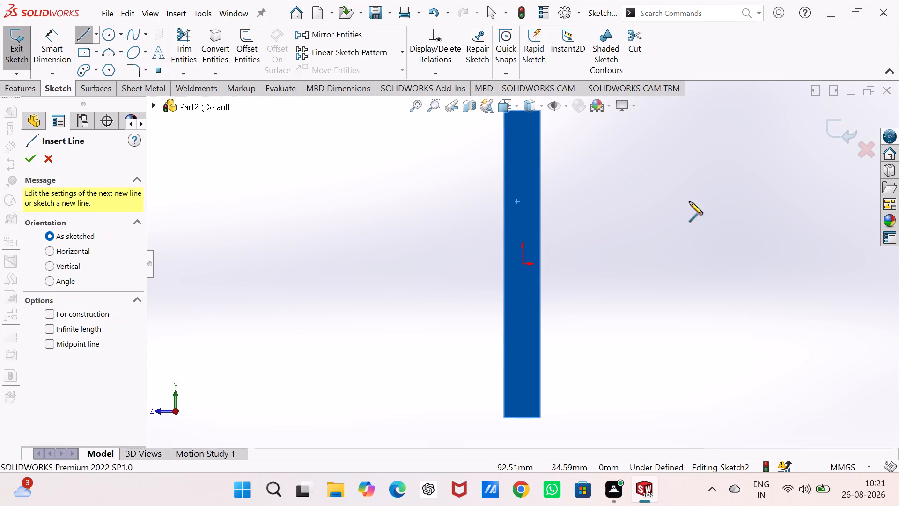
drag(504, 180, 499, 180)
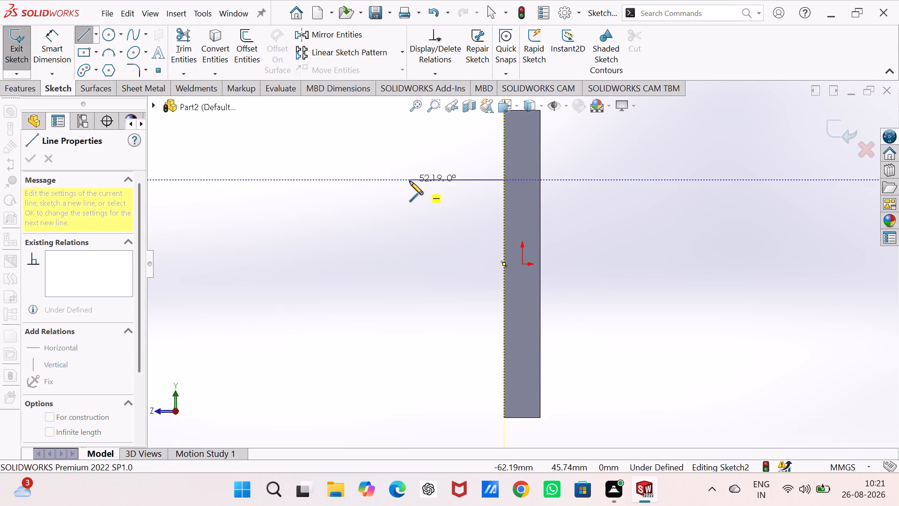
drag(410, 181, 411, 173)
click(412, 148)
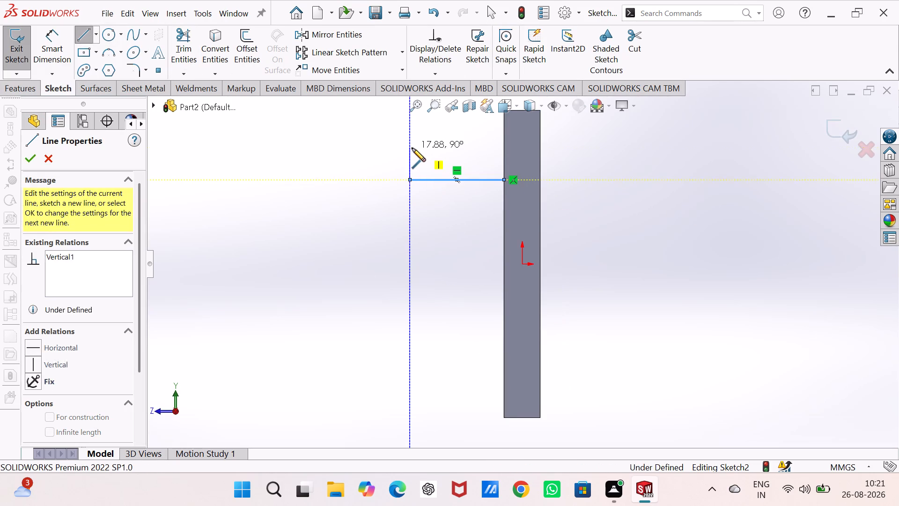
click(503, 147)
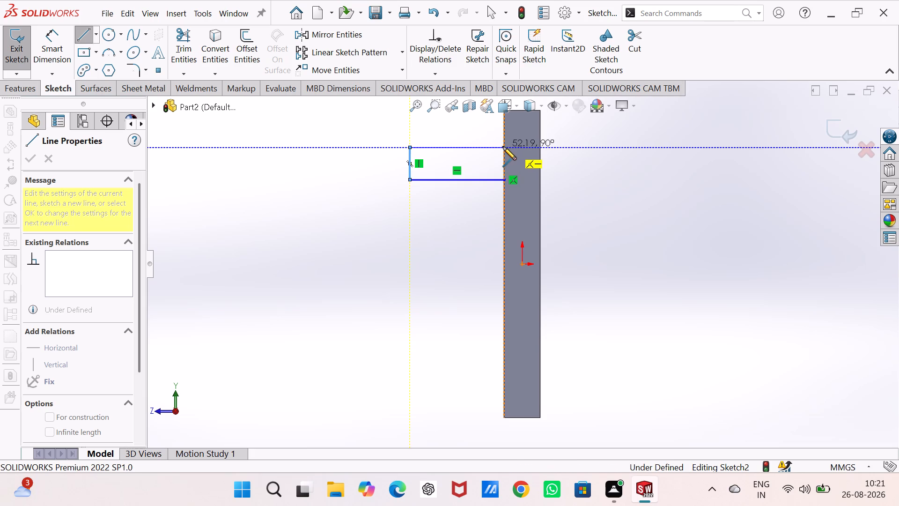
click(503, 179)
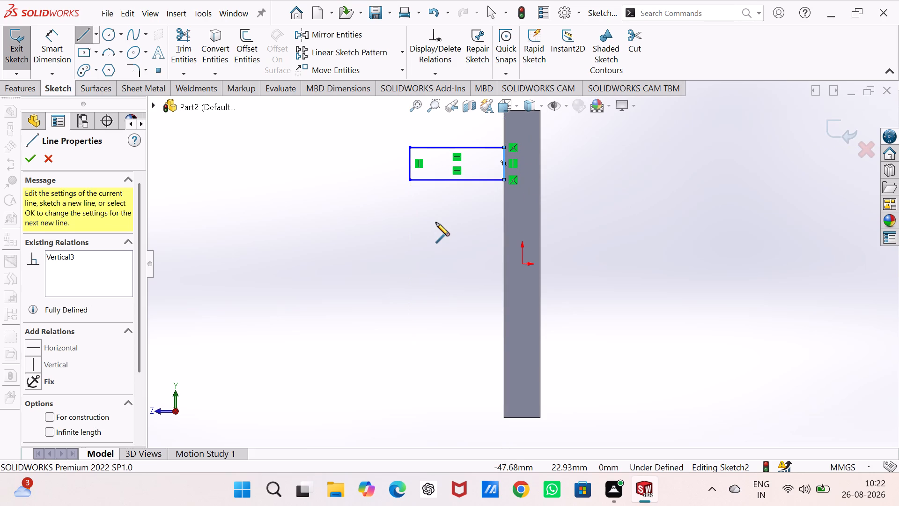
key(Escape)
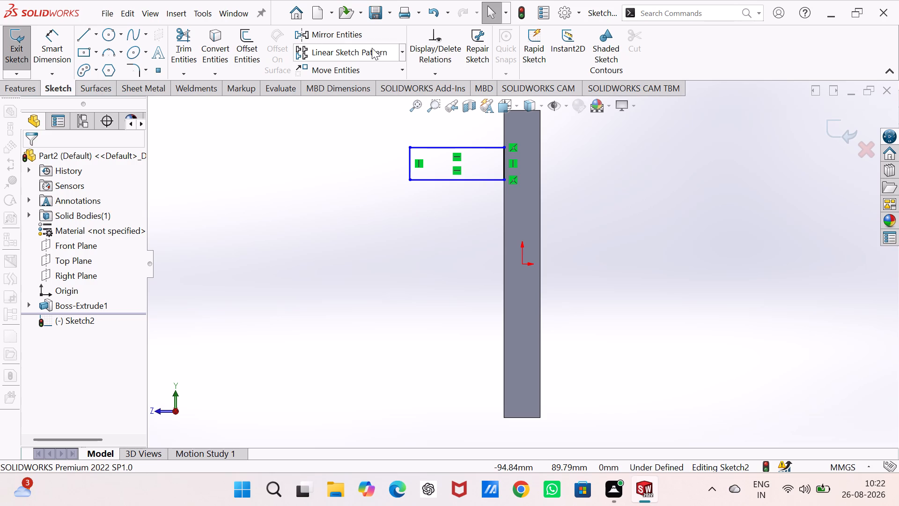
Dimension the rectangle's upper corner on the block 40 mm below the block's top edge.
scroll(596, 186, up, 2)
scroll(575, 178, down, 2)
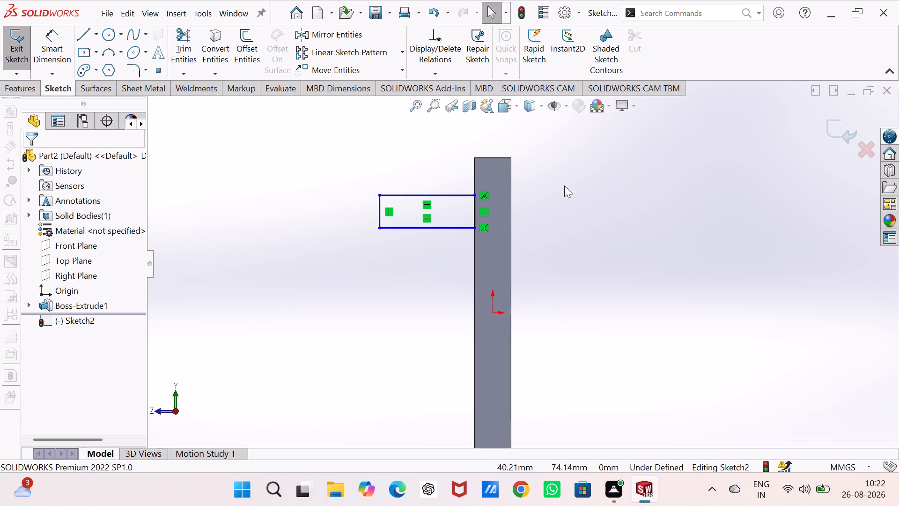
right_drag(560, 260, 560, 70)
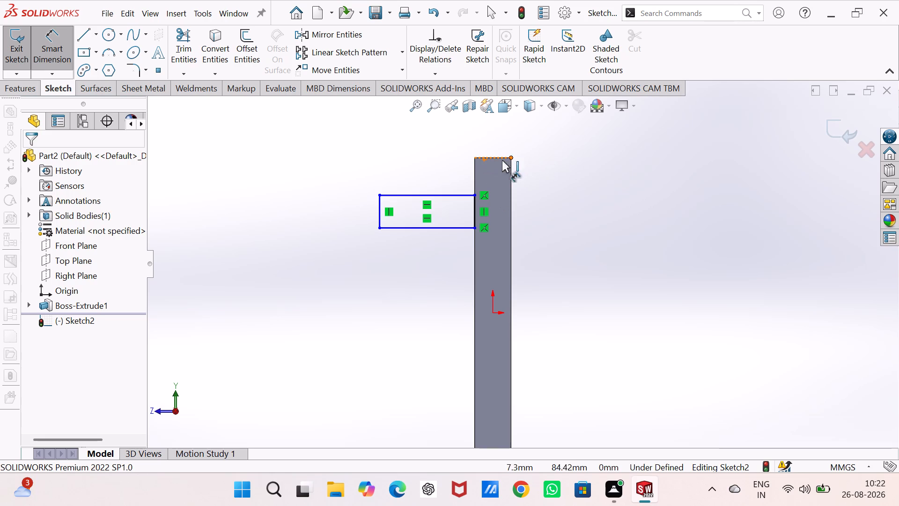
click(474, 157)
drag(475, 195, 479, 190)
click(474, 156)
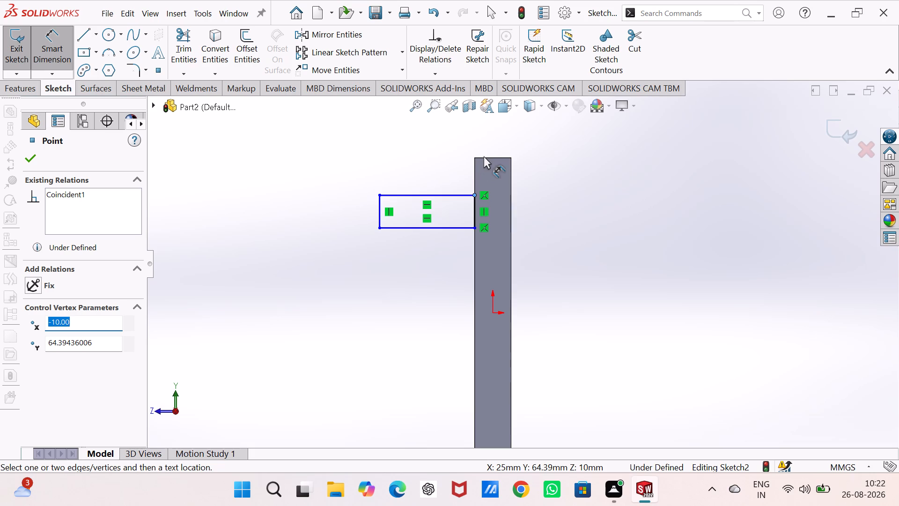
click(484, 156)
click(555, 185)
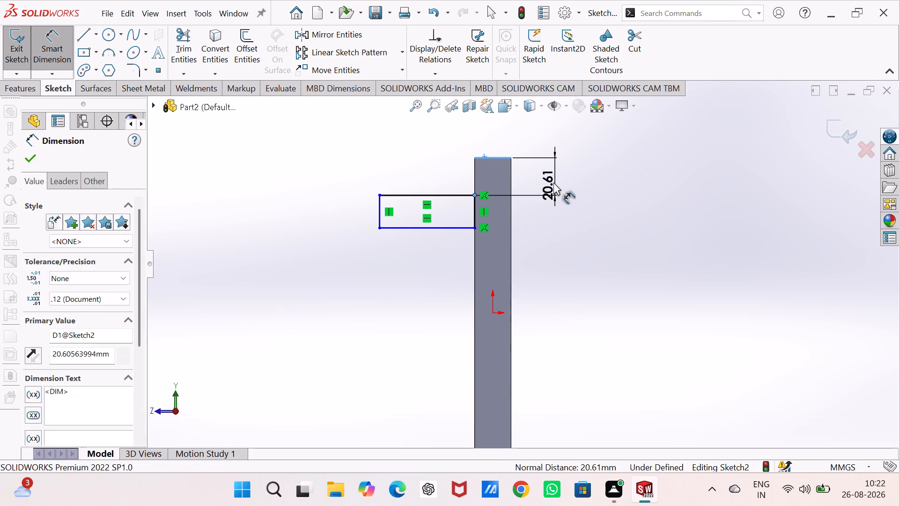
text(40)
key(Return)
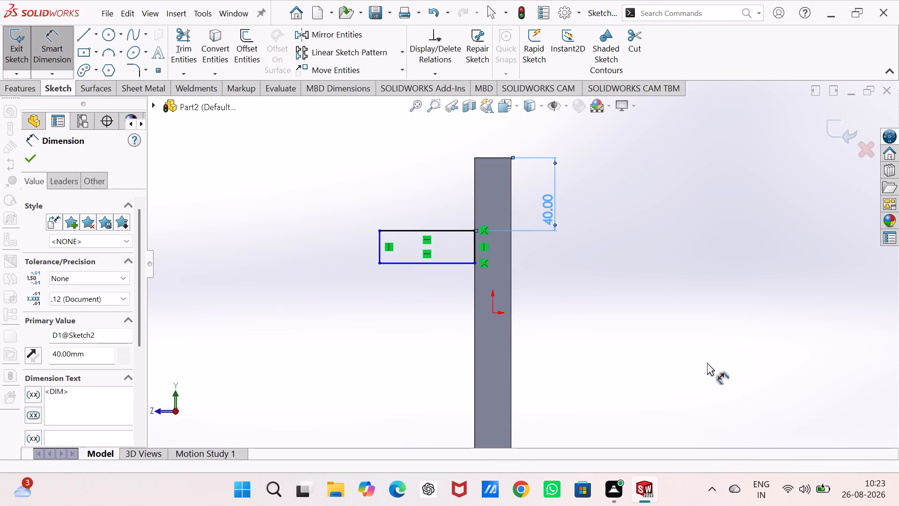
Dimension the projecting rectangle's height along the block's edge to 10 mm.
click(472, 246)
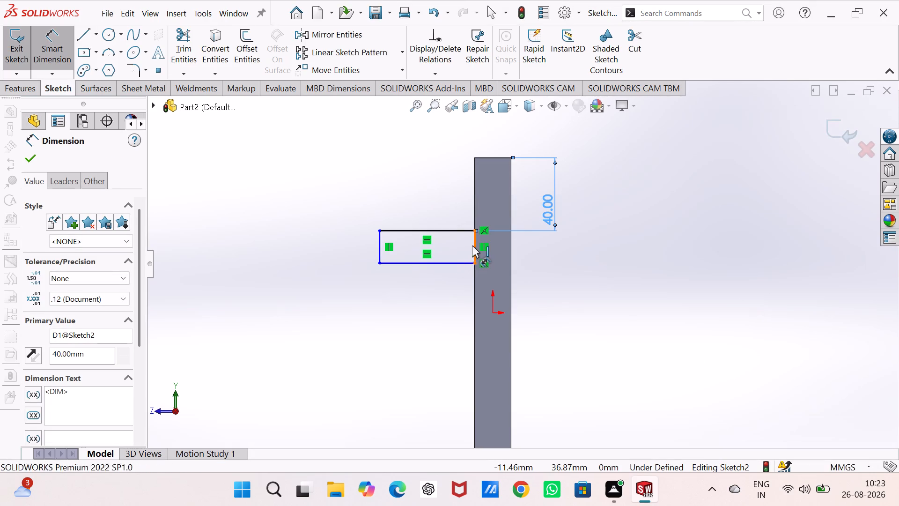
click(564, 253)
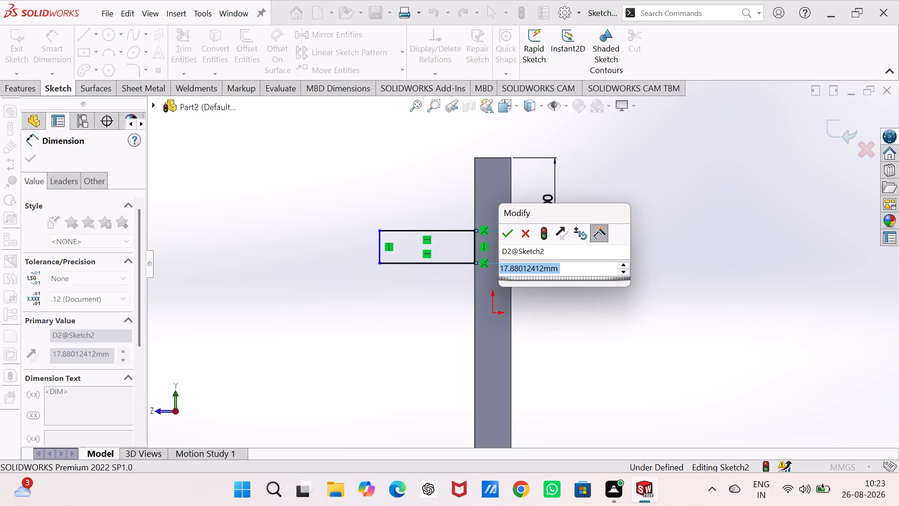
text(10)
key(Return)
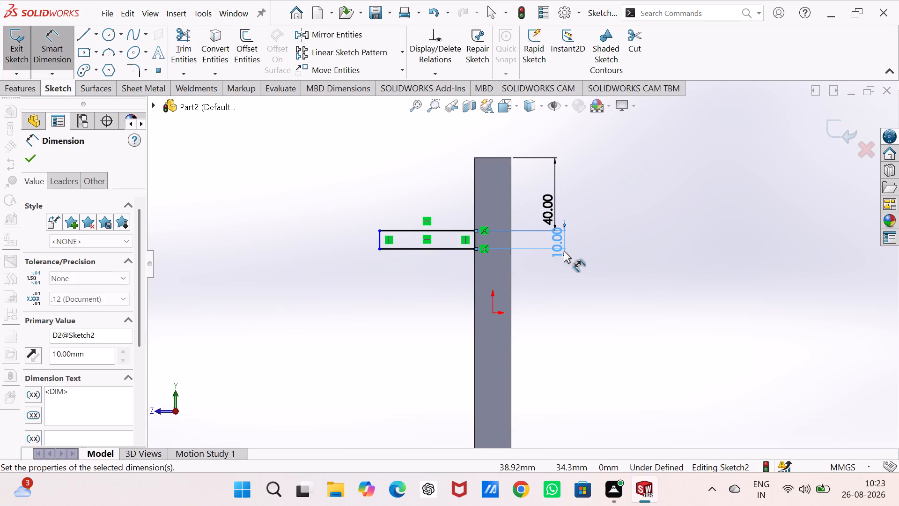
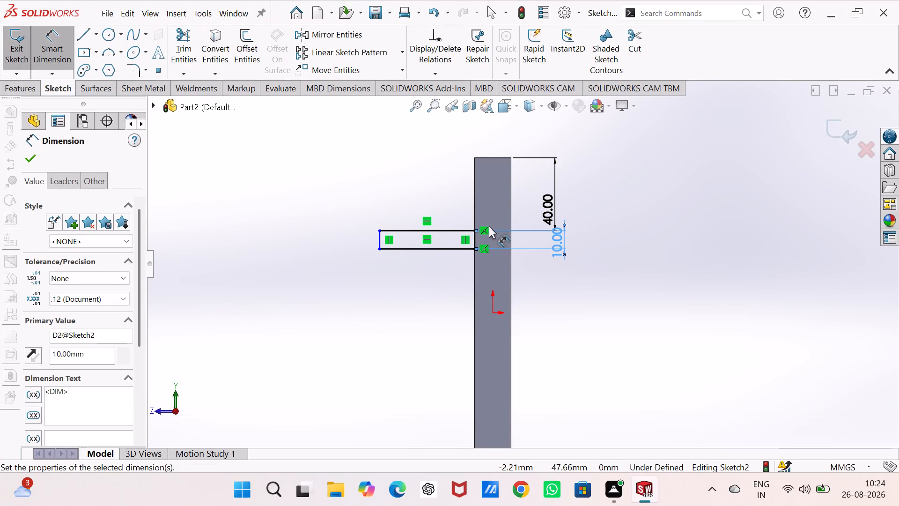
Delete the vertical line closing the outer end of the projecting arm rectangle.
key(Escape)
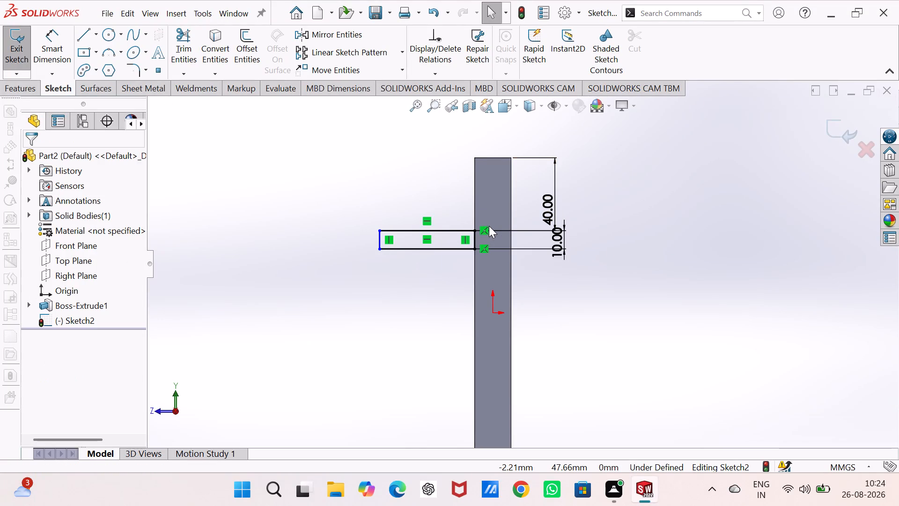
click(378, 238)
key(Delete)
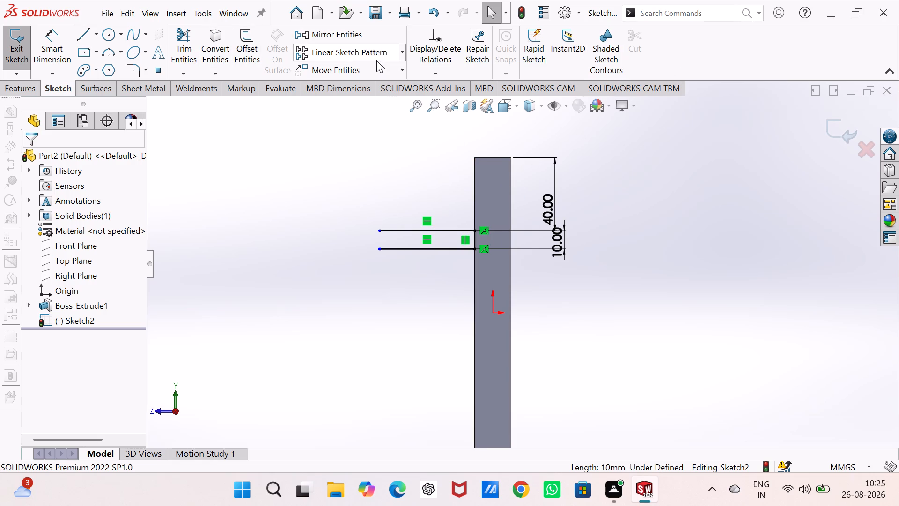
Sketch an upturned tip of lines at the arm's open end, about 19 mm wide and 22 mm high, ending on the lower line's endpoint.
click(84, 34)
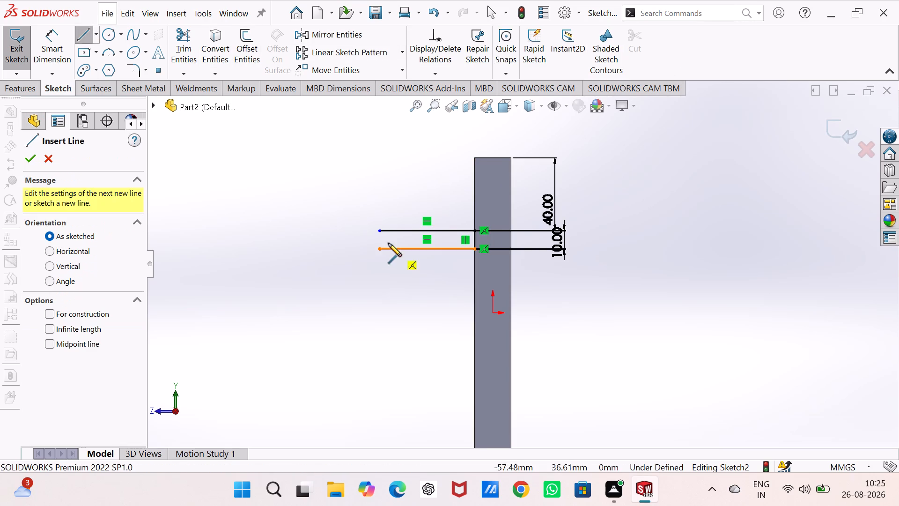
click(380, 231)
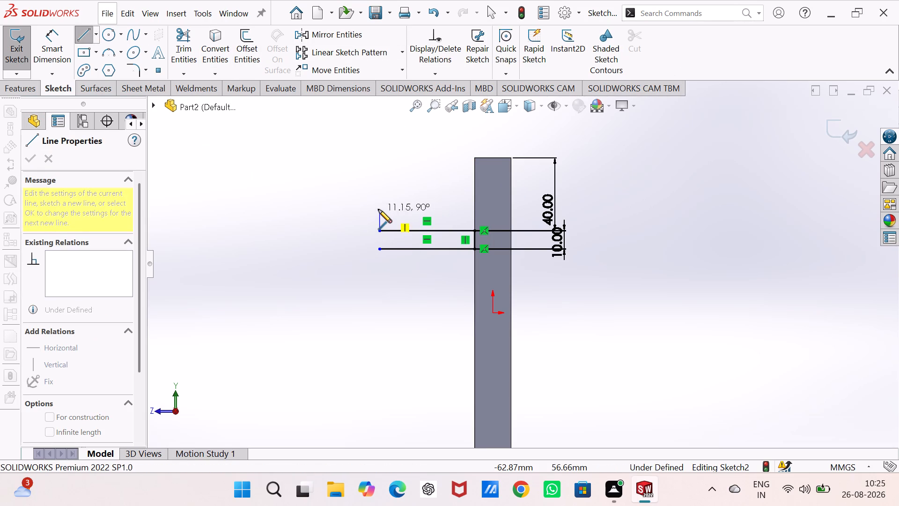
click(378, 208)
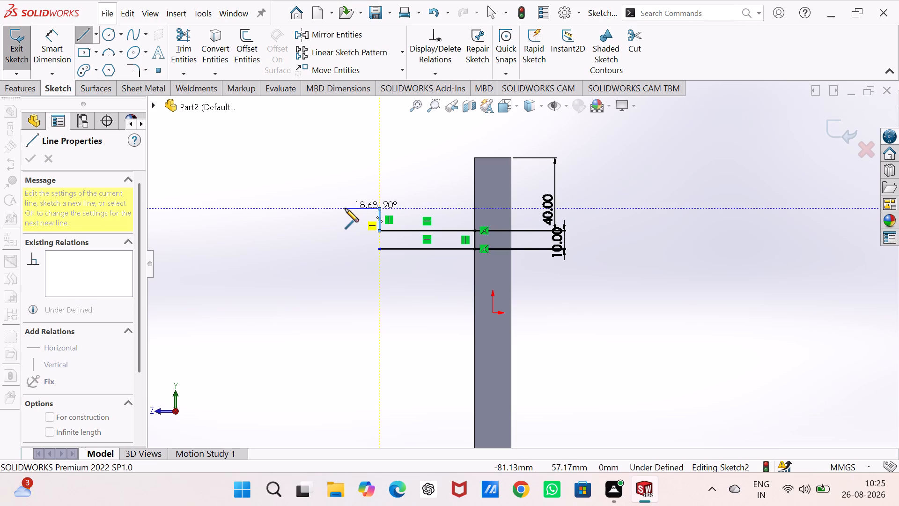
click(345, 208)
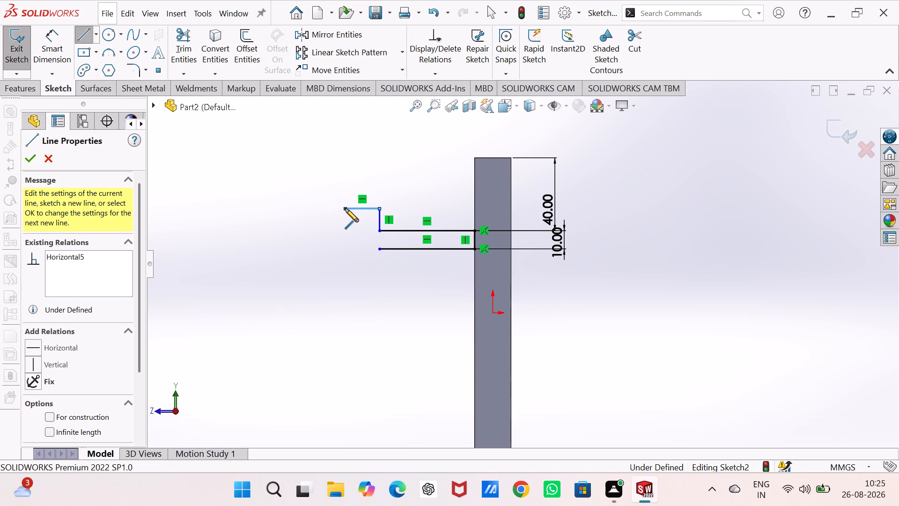
click(345, 251)
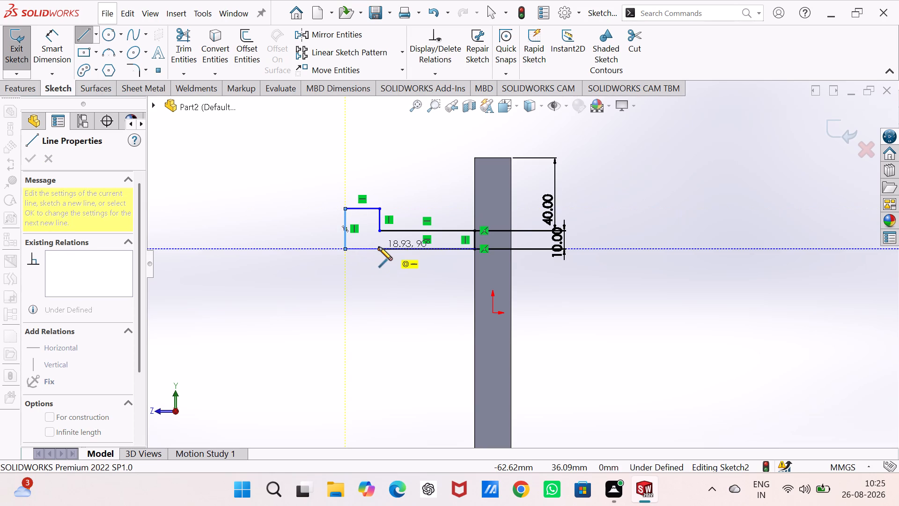
click(379, 247)
key(Escape)
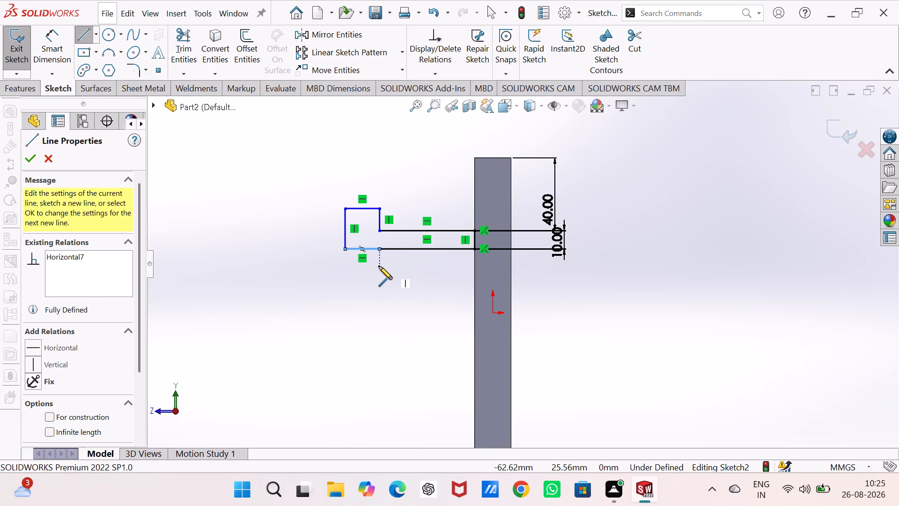
key(Escape)
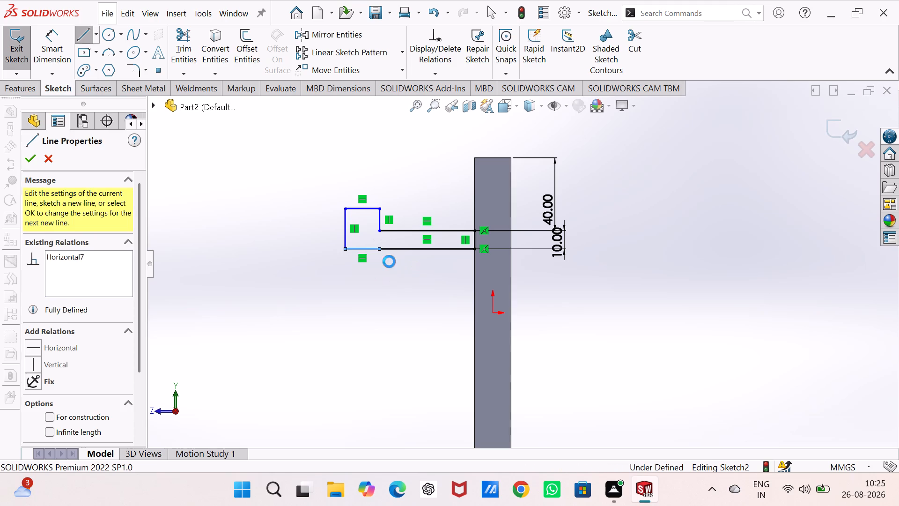
Delete the arm's original lower line and stretch the tip's short bottom line to the lower corner on the block's edge.
click(395, 249)
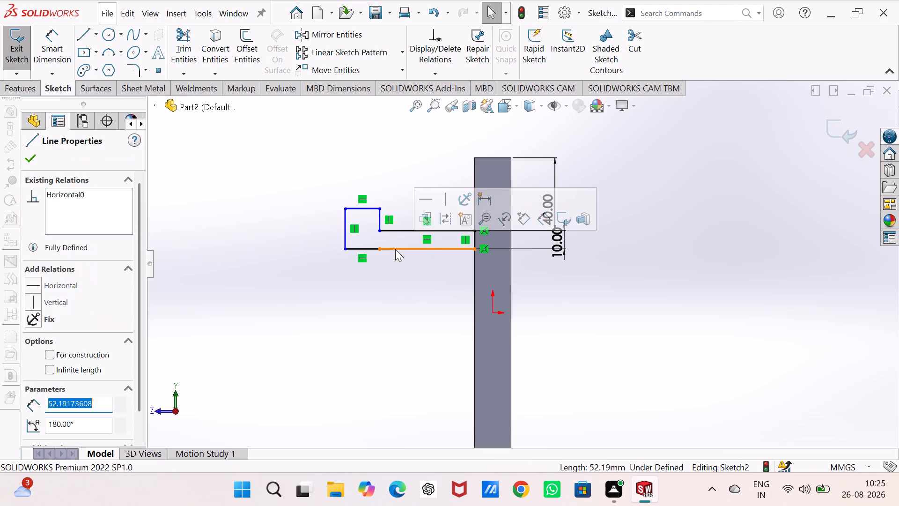
key(Delete)
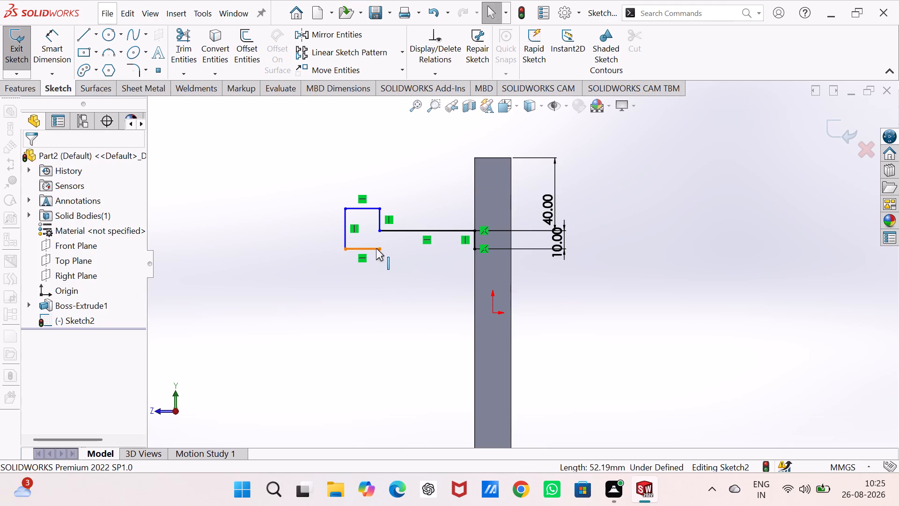
drag(380, 248, 464, 246)
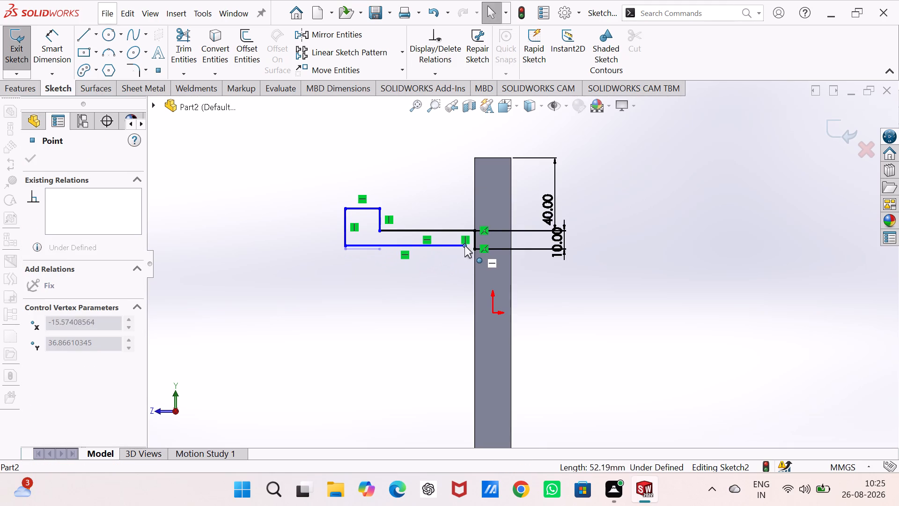
drag(464, 246, 472, 248)
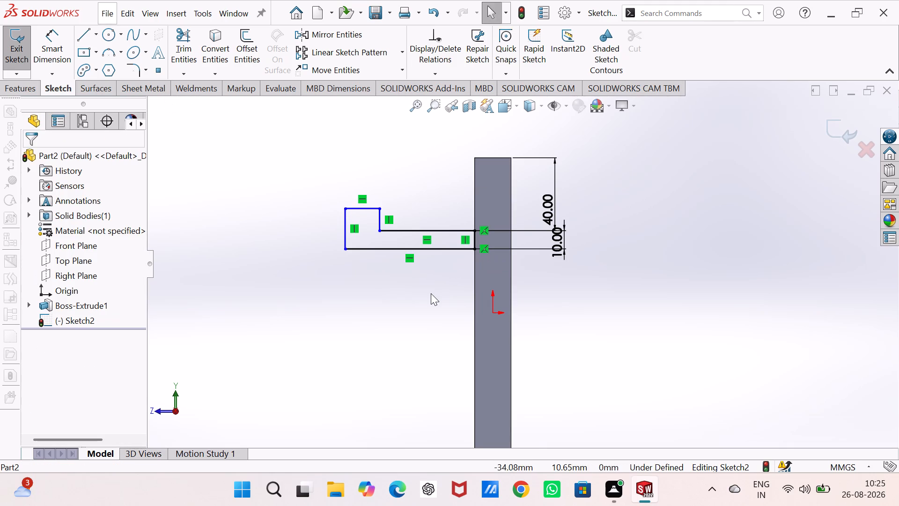
click(431, 293)
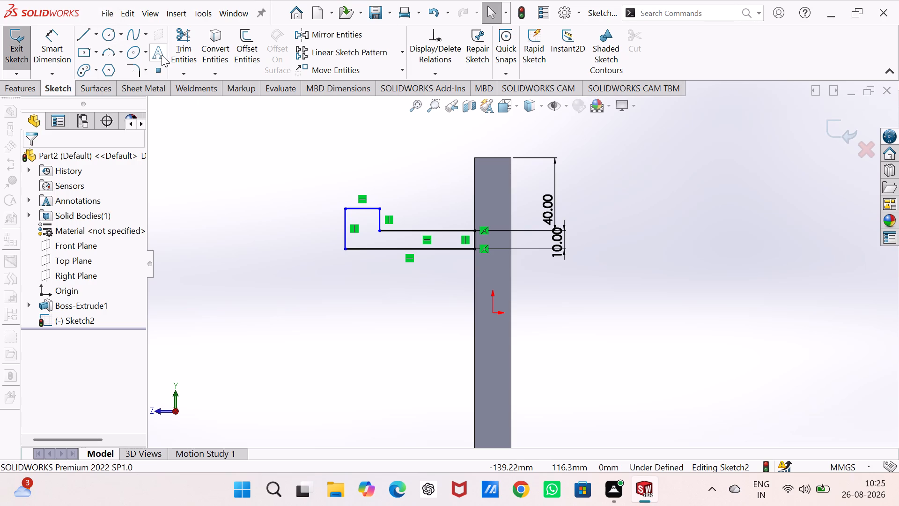
Add a 5 mm sketch fillet to the inner corner between the tip's vertical line and the arm's upper line.
click(127, 64)
key(5)
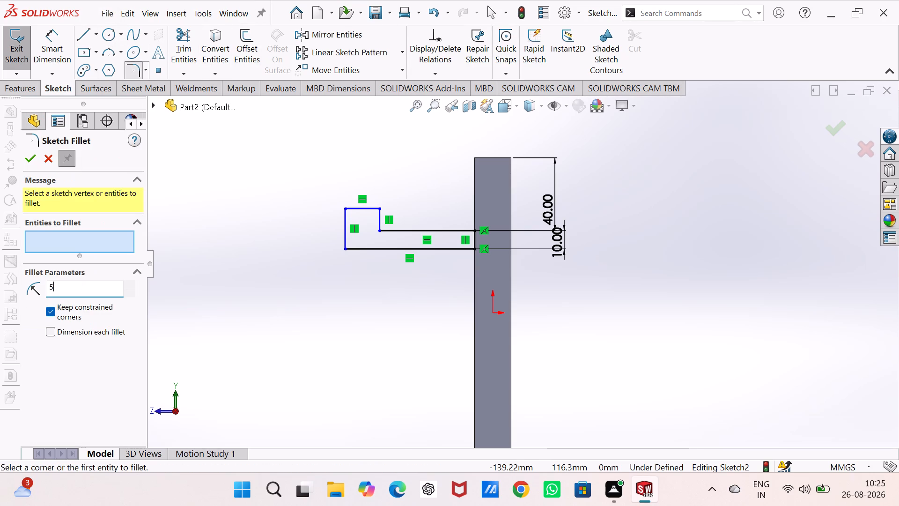
click(379, 218)
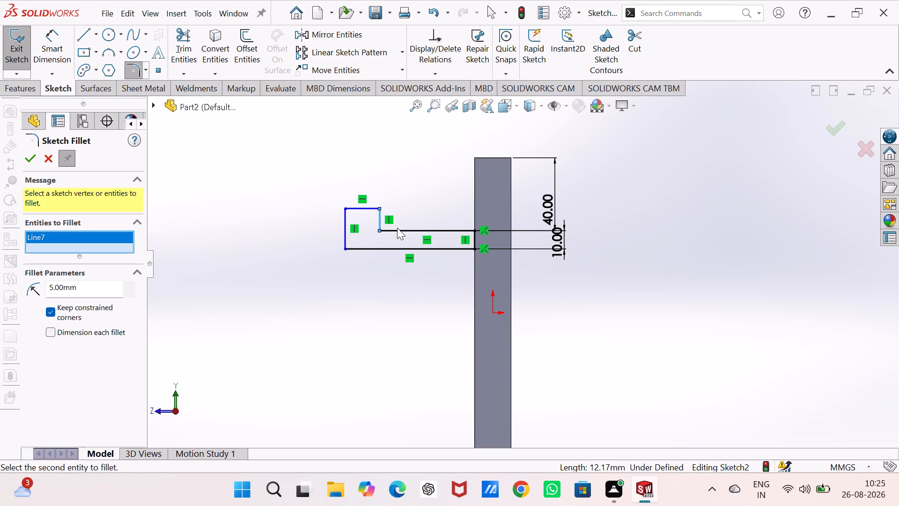
click(397, 229)
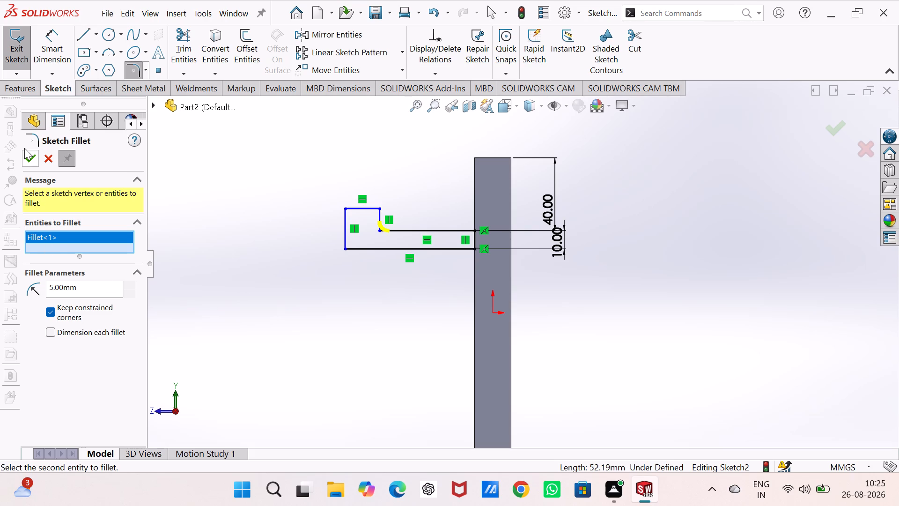
click(29, 157)
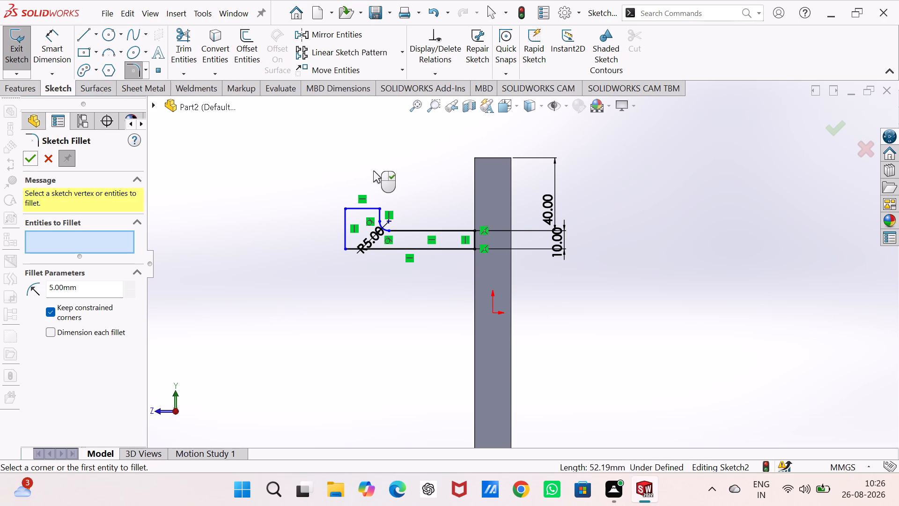
Move the fillet's radius dimension text diagonally away from the arc, inside the tip of the profile.
scroll(366, 190, up, 1)
scroll(366, 190, down, 2)
scroll(464, 242, down, 1)
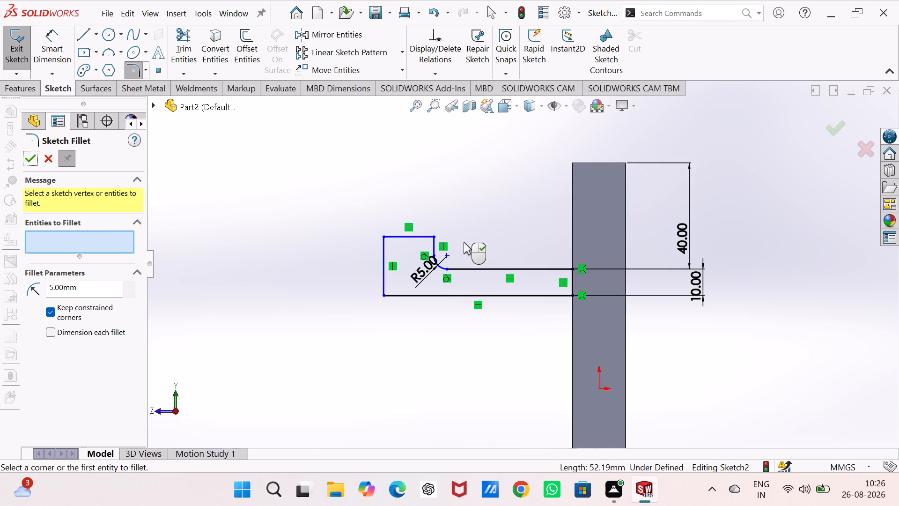
scroll(464, 242, down, 1)
drag(419, 279, 403, 294)
key(Escape)
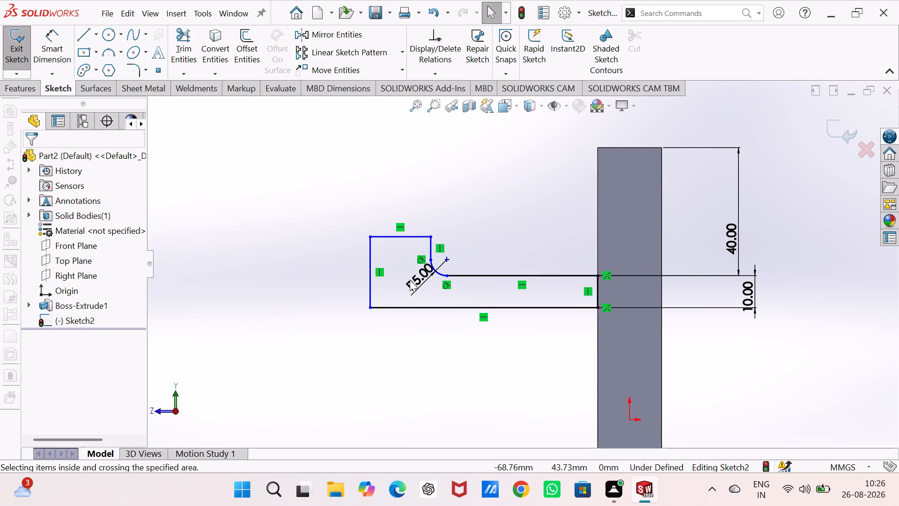
drag(414, 283, 407, 290)
Dimension the tip's top line to 15 mm.
right_drag(481, 208, 479, 125)
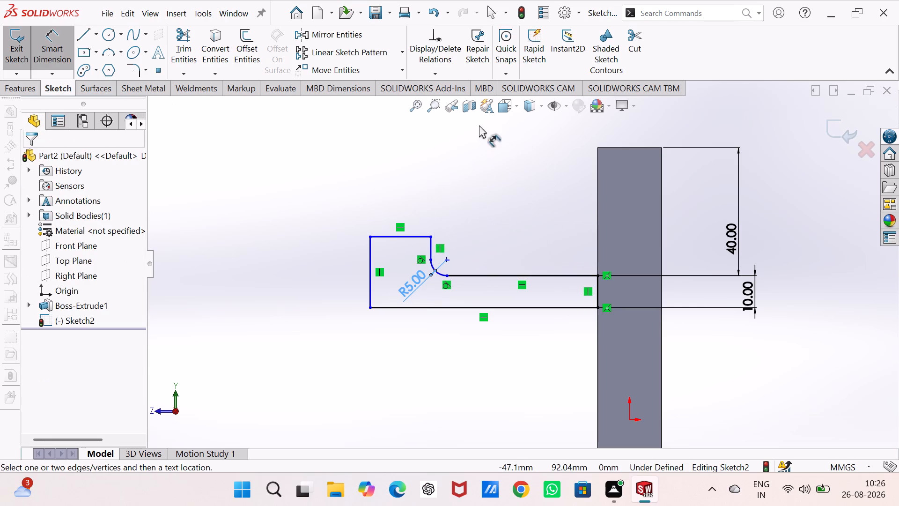
right_drag(479, 125, 477, 128)
click(413, 235)
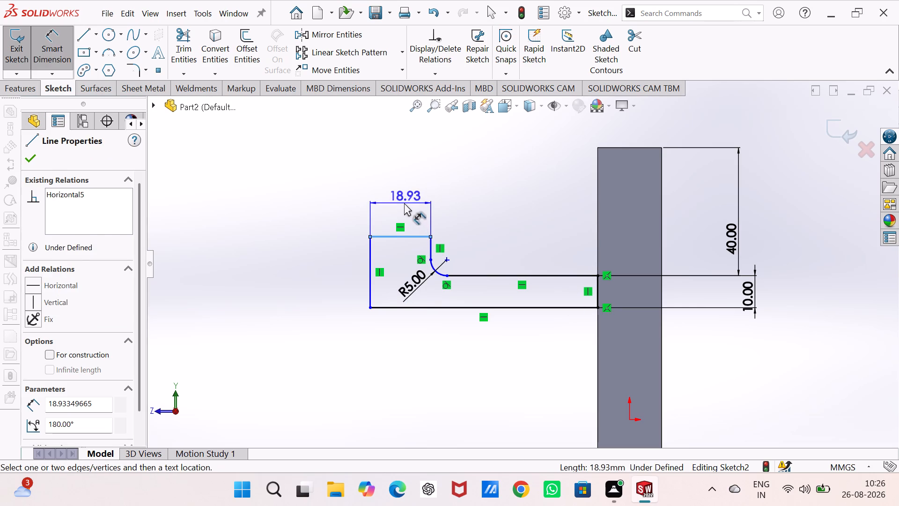
click(404, 203)
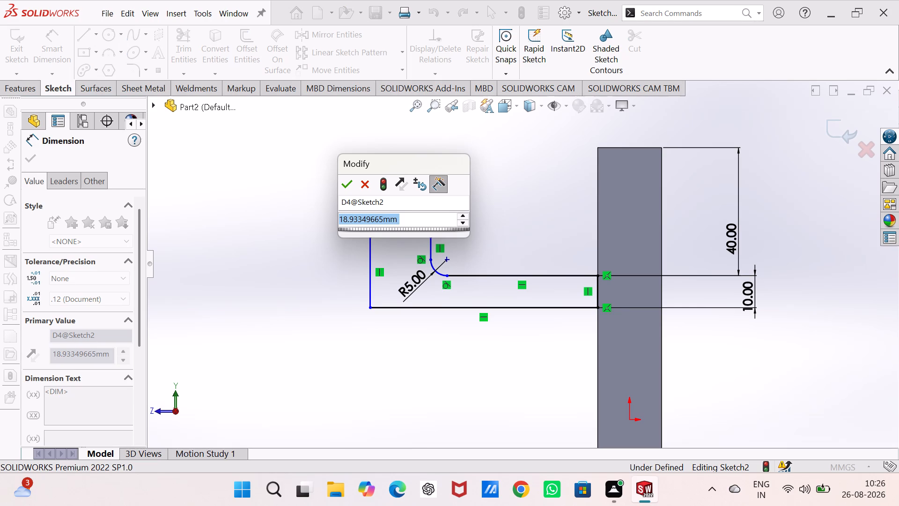
text(15)
key(Return)
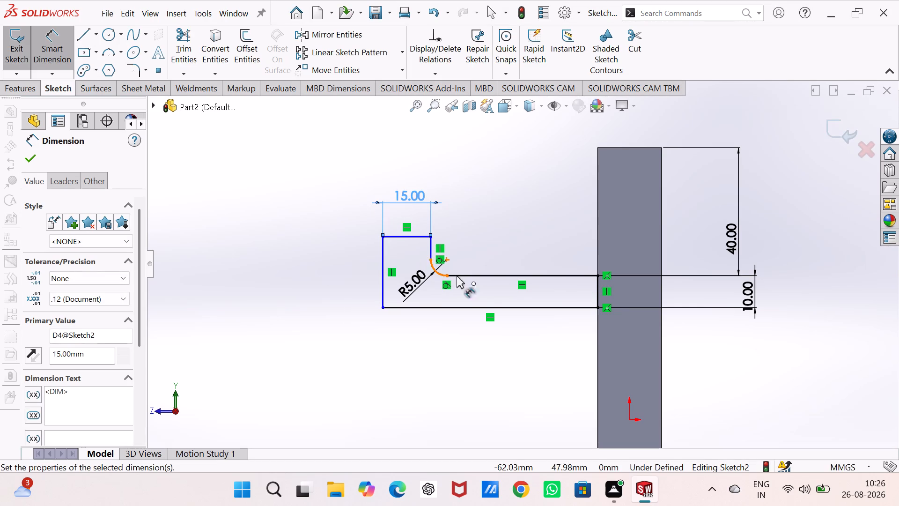
Dimension the length of the profile's full bottom line, placing the dimension below the arm.
click(479, 309)
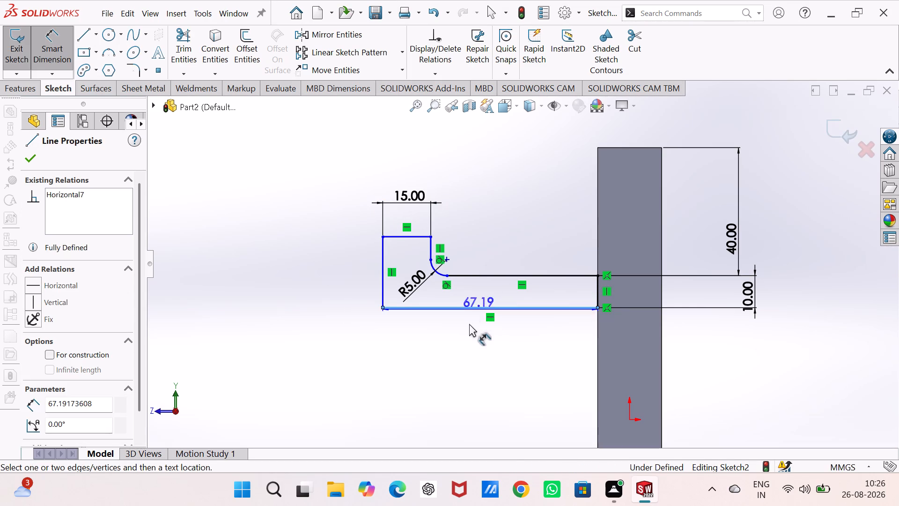
click(475, 350)
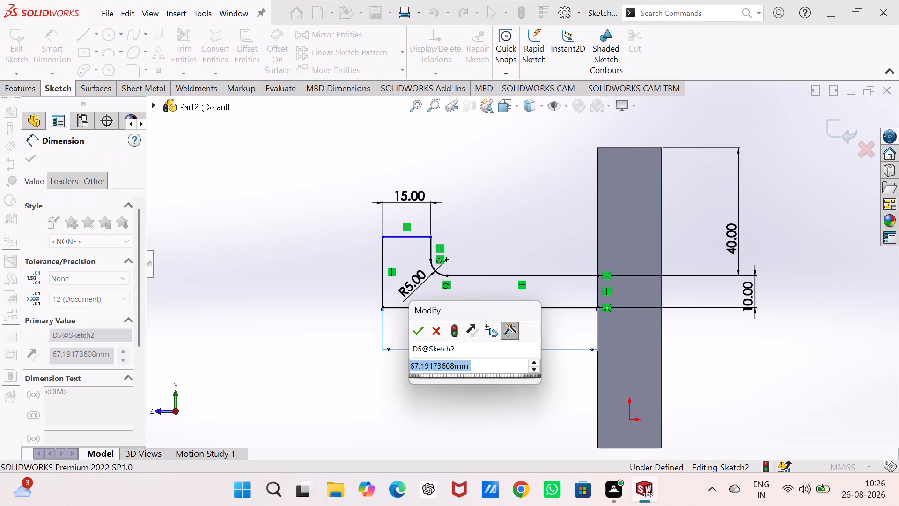
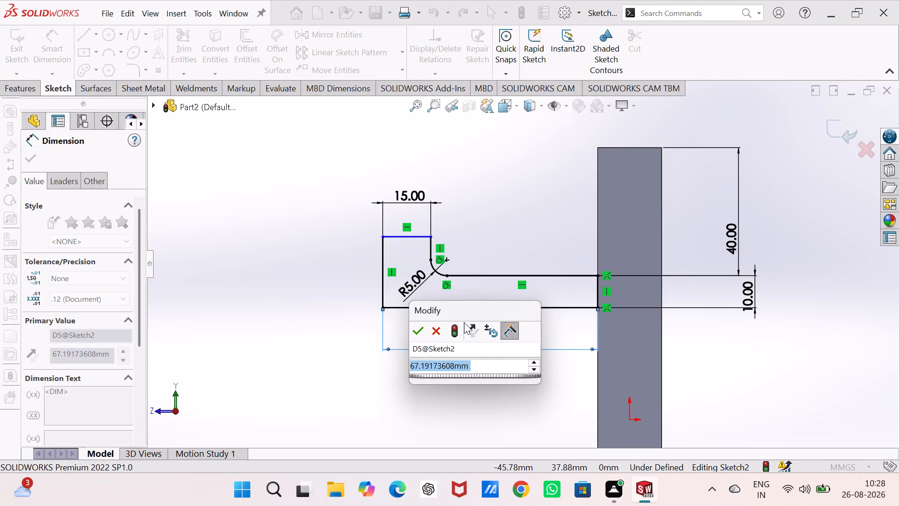
Dismiss the value entry and delete the length dimension of the profile's bottom line.
click(437, 327)
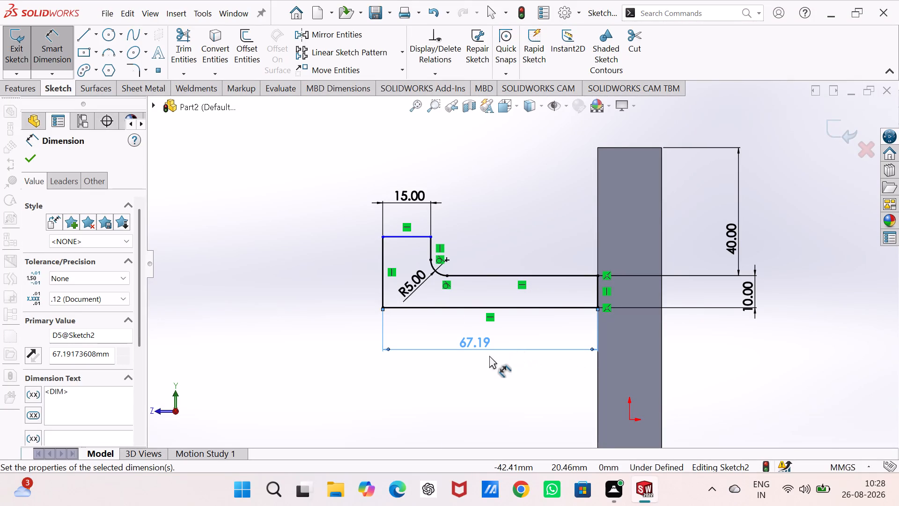
click(486, 348)
key(Delete)
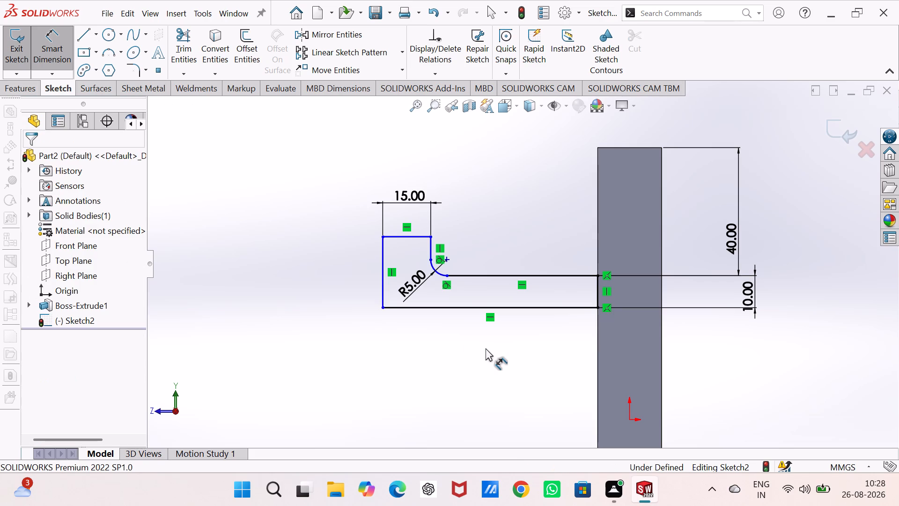
Dimension the arm's upper line, between the fillet and the block, to 10 mm.
drag(494, 276, 494, 271)
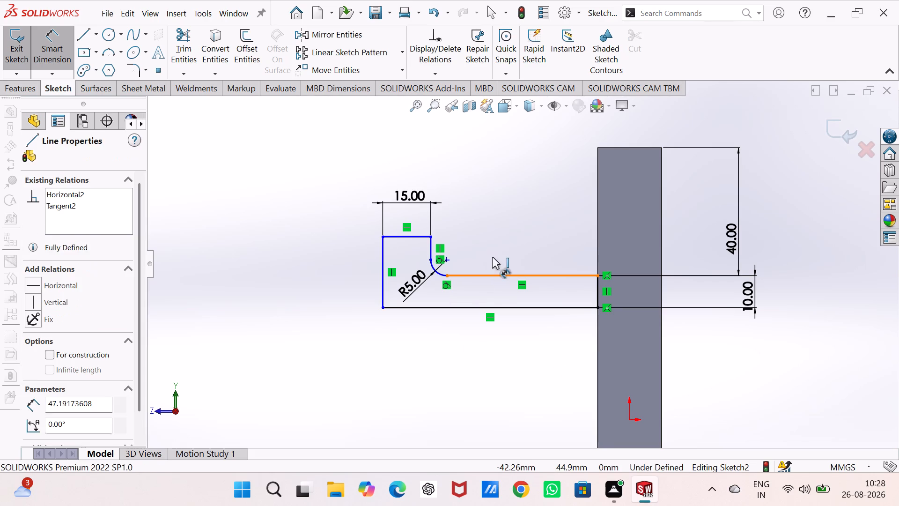
click(492, 254)
key(Escape)
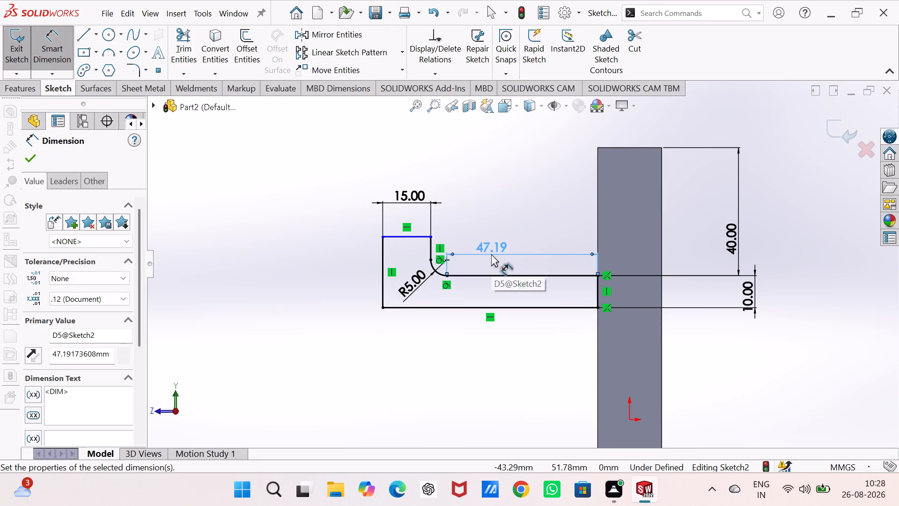
key(1)
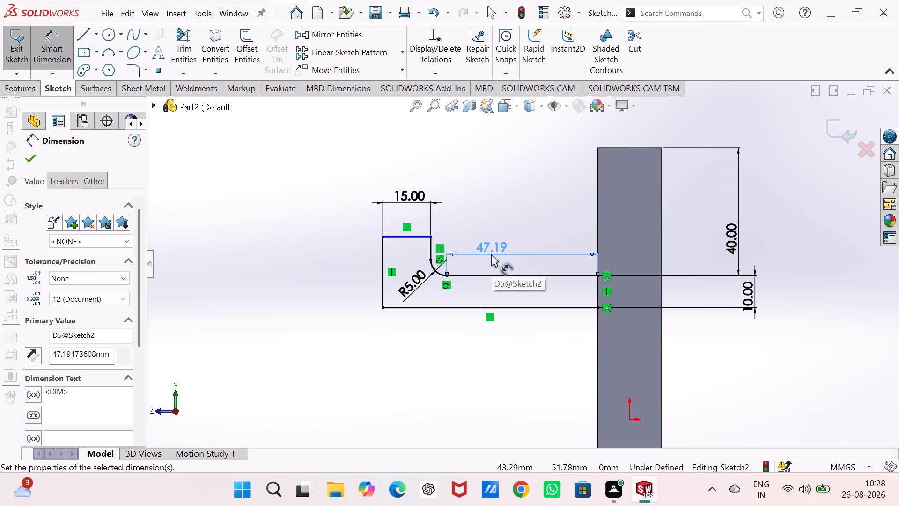
double_click(493, 245)
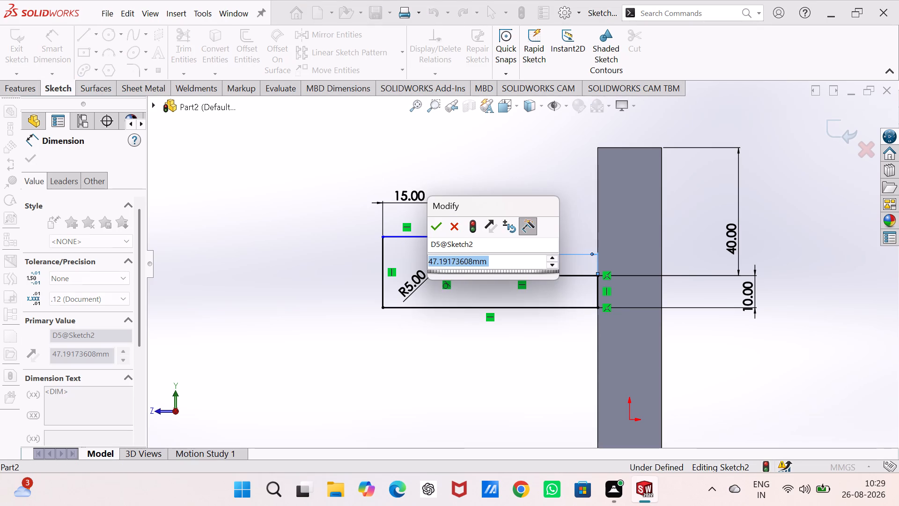
text(10)
key(Return)
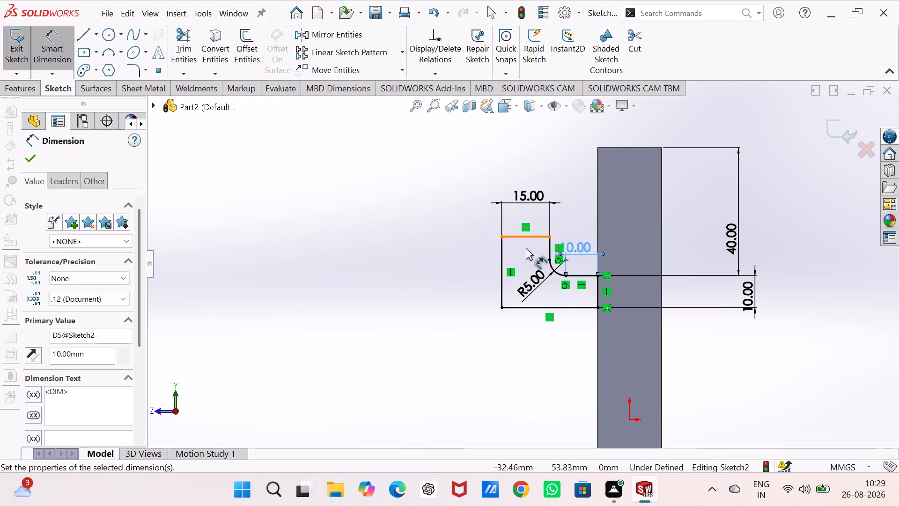
Dimension the distance between the tip's top line and the profile's bottom line to 20 mm.
click(525, 237)
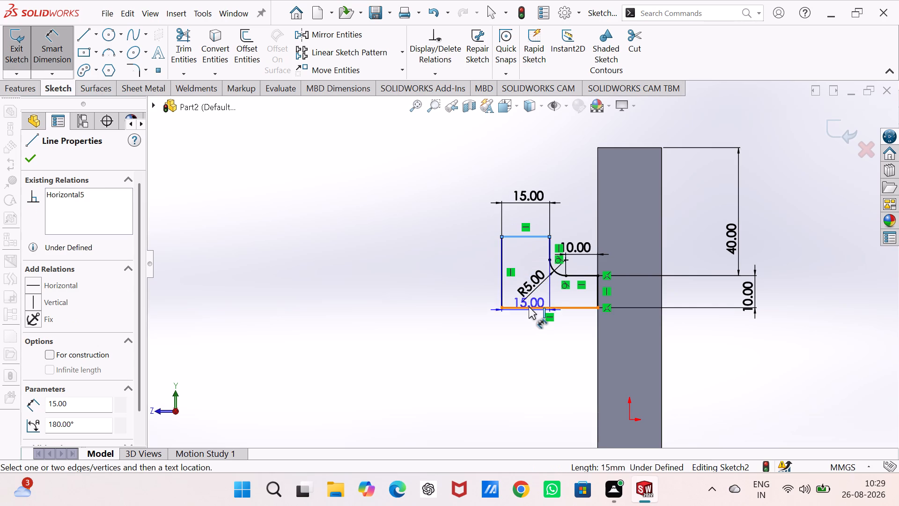
click(530, 306)
click(528, 265)
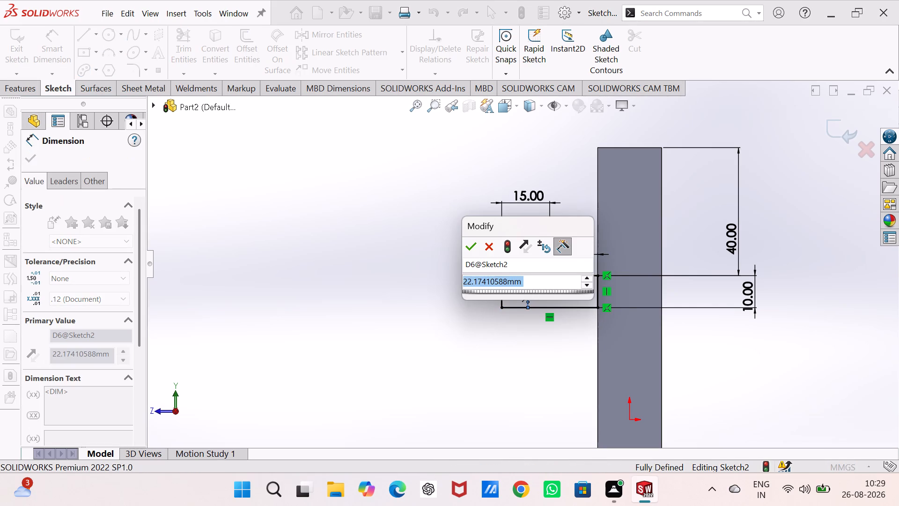
key(2)
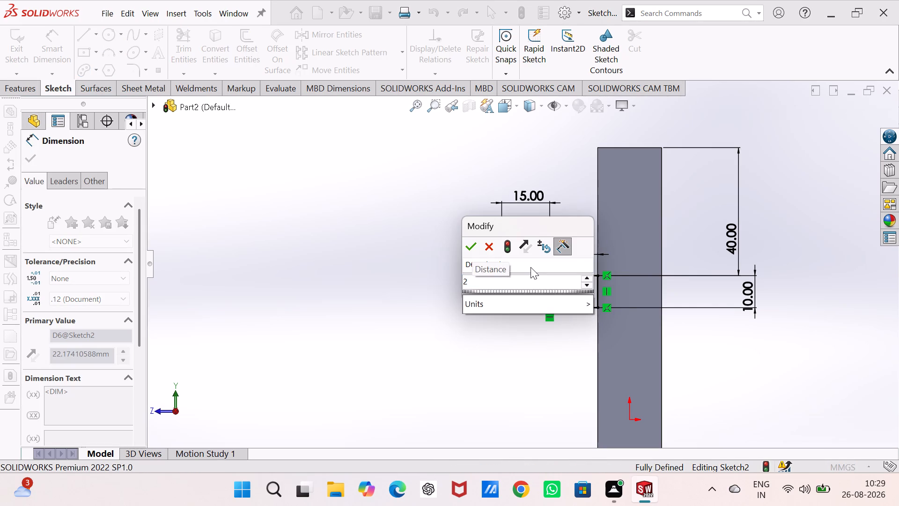
key(0)
key(Return)
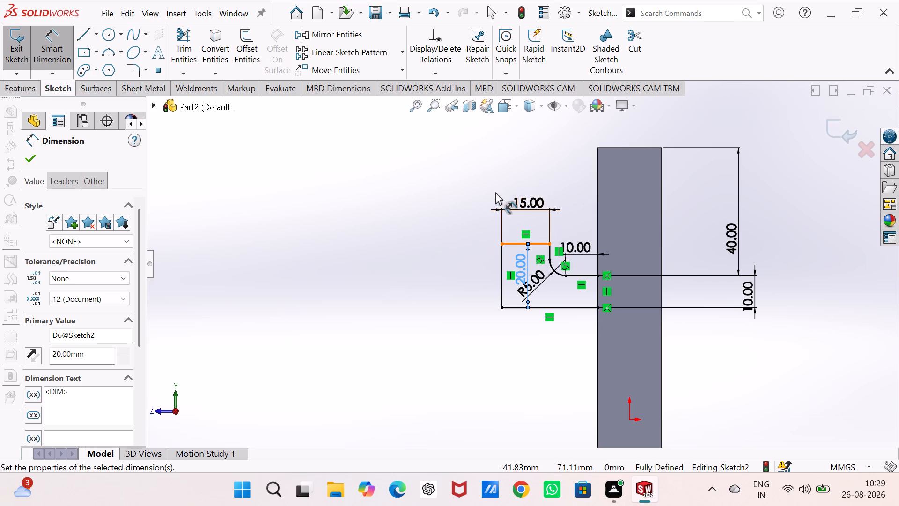
click(35, 157)
Exit the sketch and extrude the arm profile Through All in the reversed direction, merged with the block.
click(13, 47)
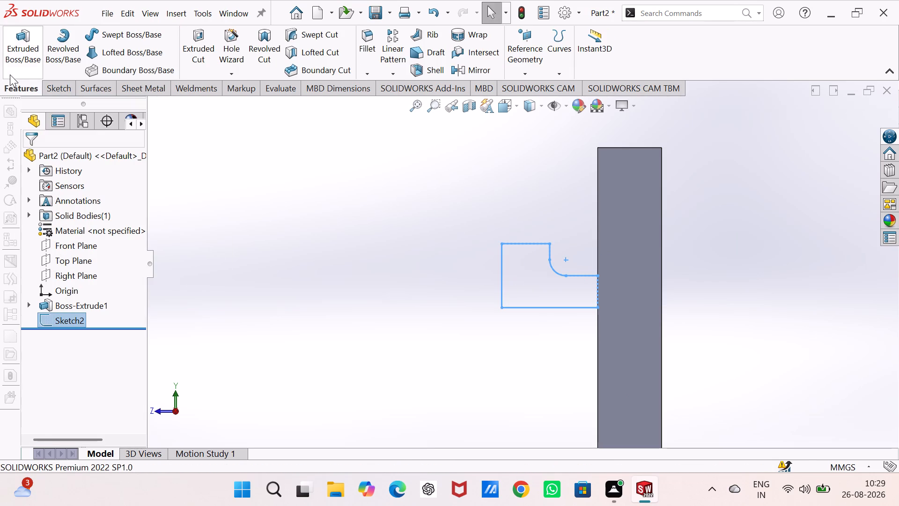
middle_drag(266, 272, 305, 331)
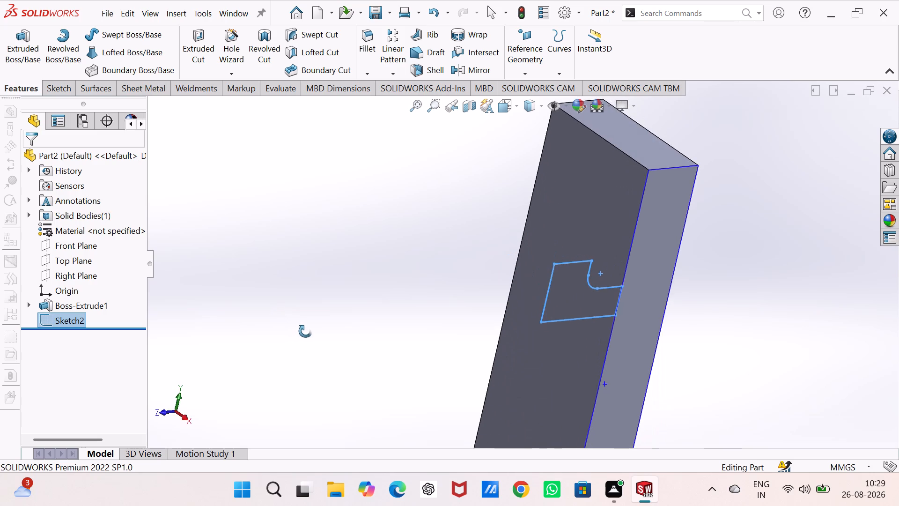
middle_drag(305, 331, 300, 334)
click(19, 48)
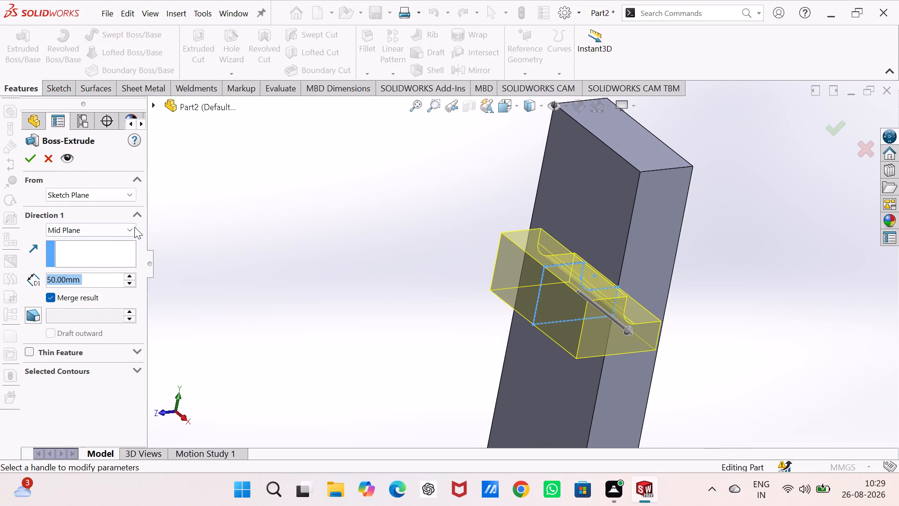
click(134, 227)
click(113, 253)
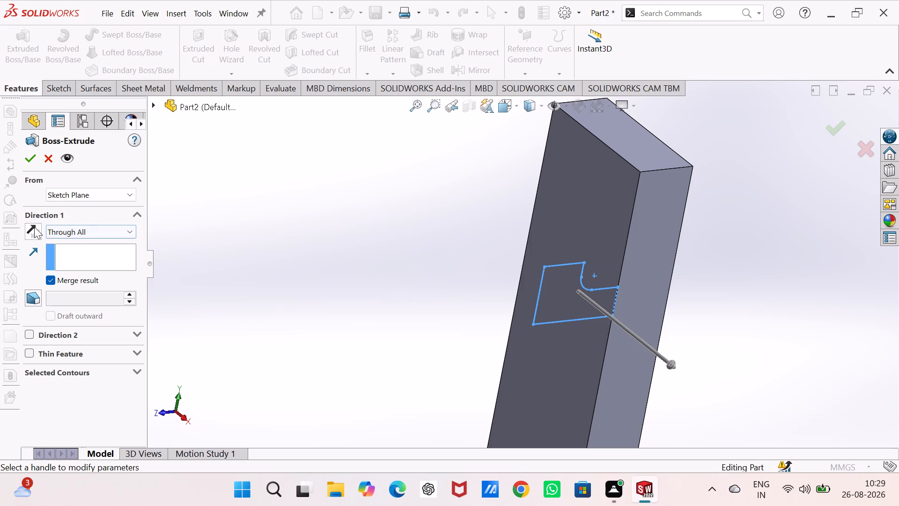
click(34, 227)
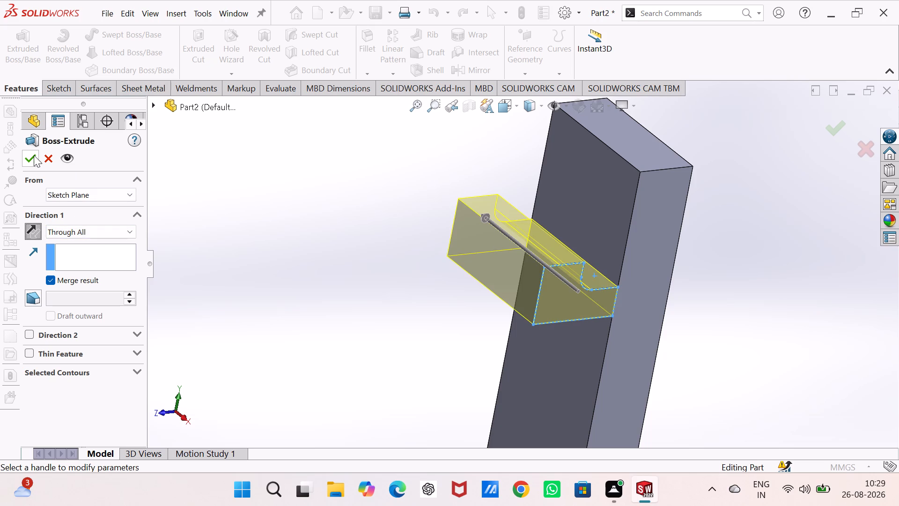
click(34, 155)
Reopen the arm extrusion's sketch and set the tip's overall height dimension to 15 mm.
click(331, 222)
middle_drag(332, 221, 308, 262)
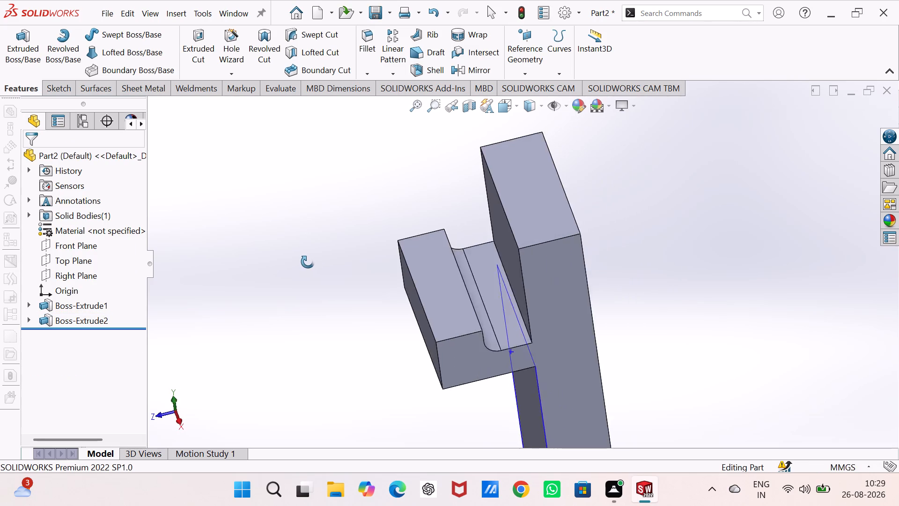
middle_drag(308, 262, 302, 216)
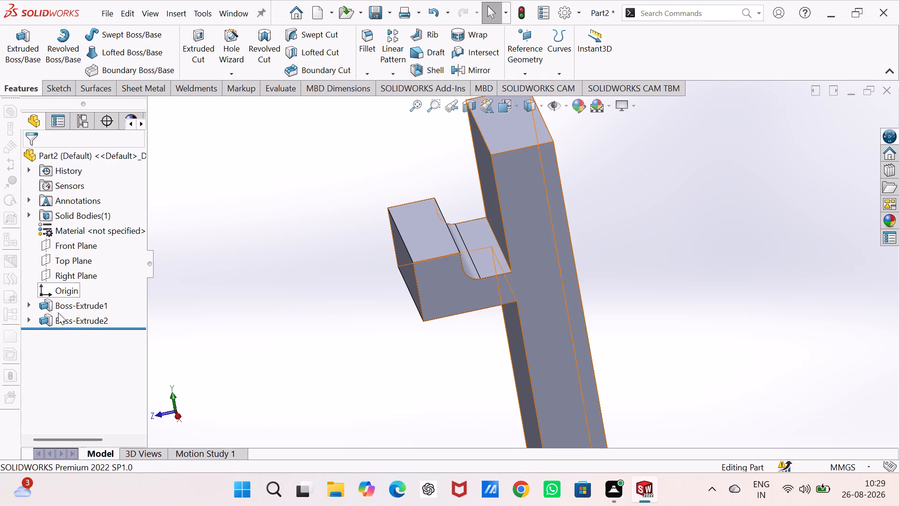
click(65, 323)
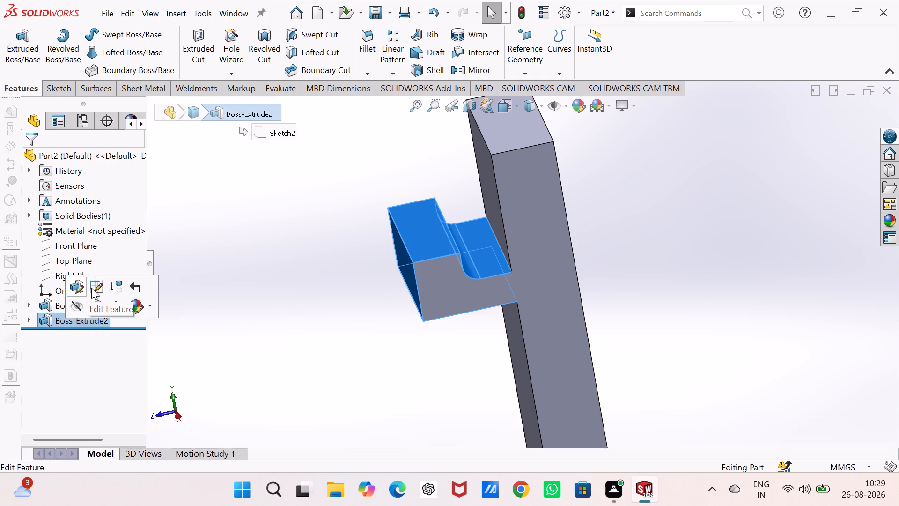
click(94, 287)
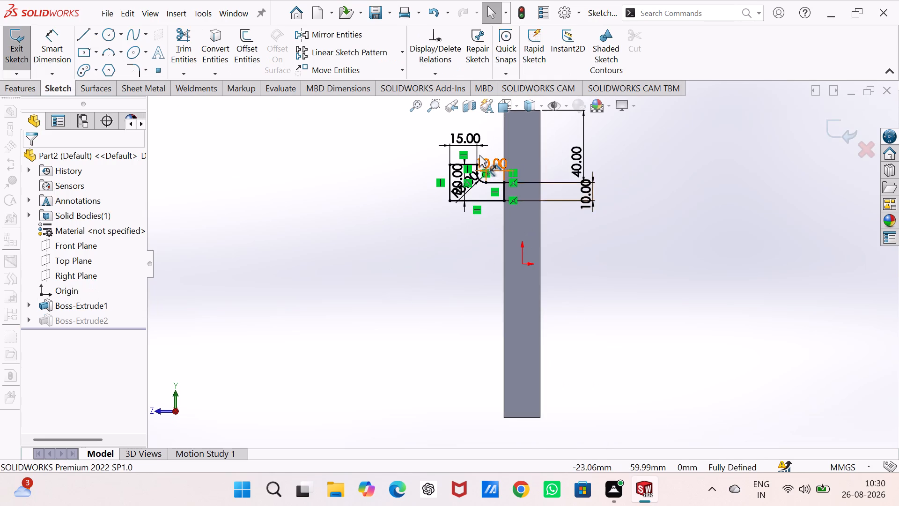
scroll(479, 155, up, 2)
scroll(476, 187, down, 11)
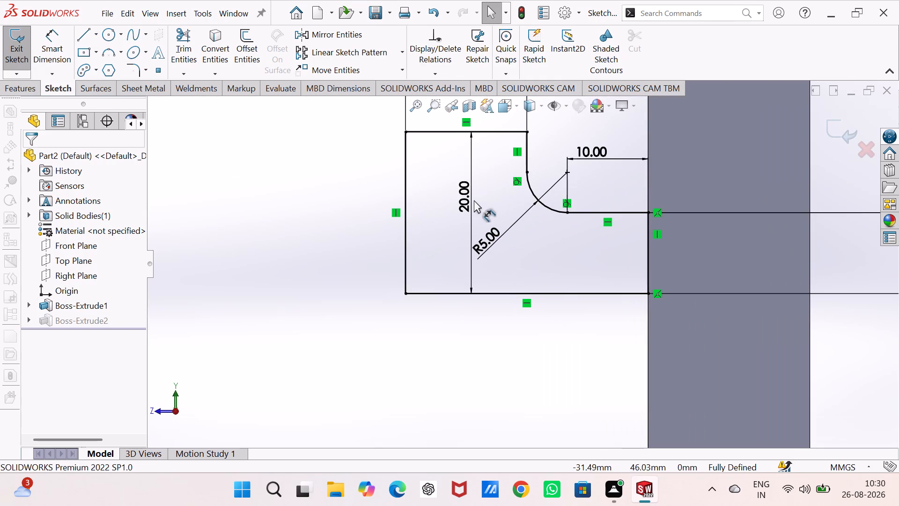
double_click(470, 194)
key(1)
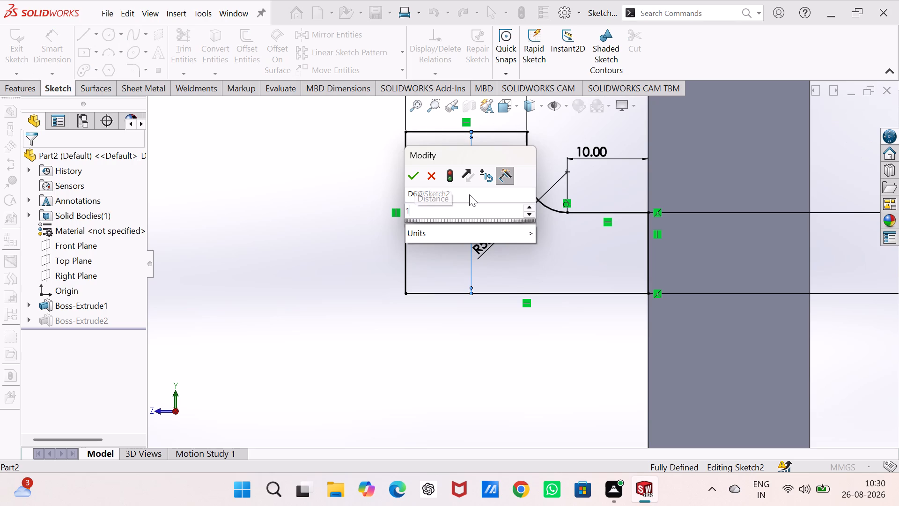
key(5)
key(Return)
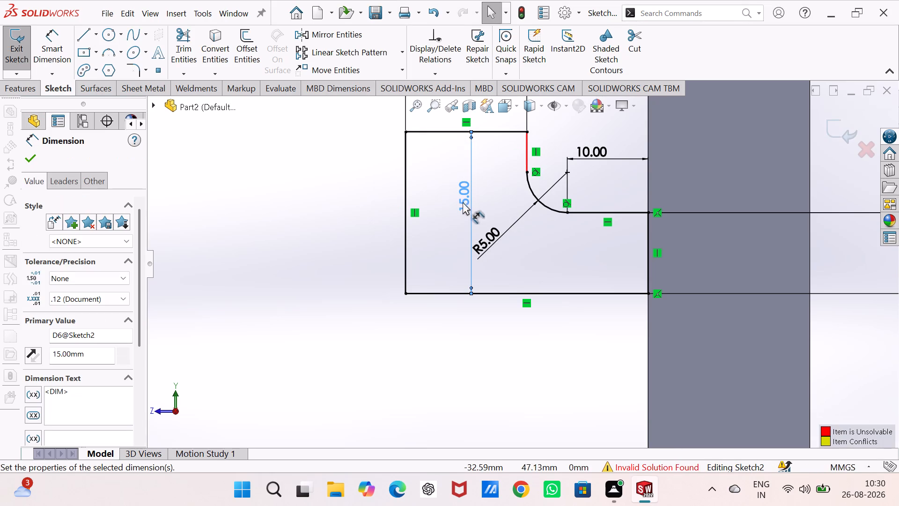
click(506, 196)
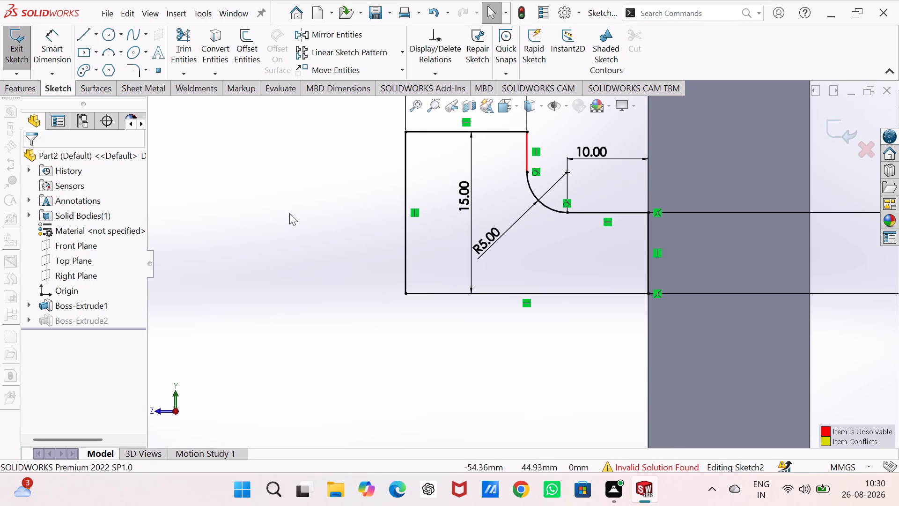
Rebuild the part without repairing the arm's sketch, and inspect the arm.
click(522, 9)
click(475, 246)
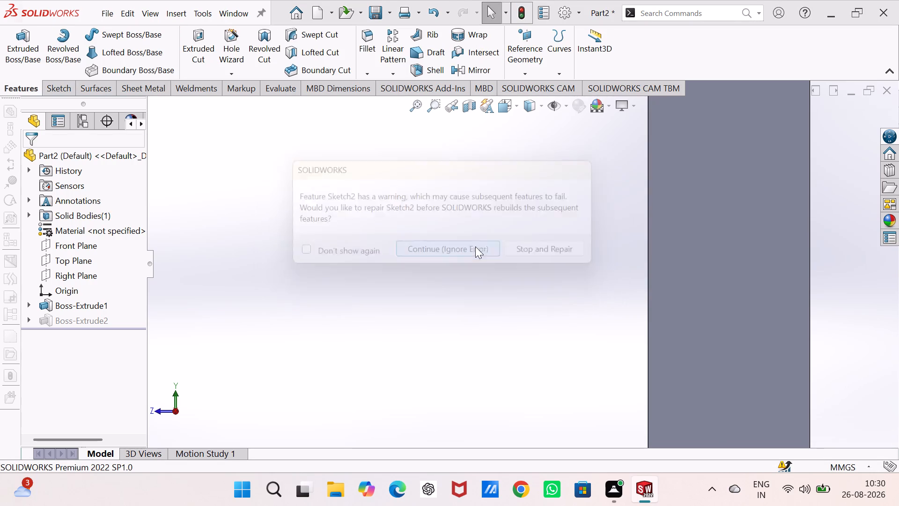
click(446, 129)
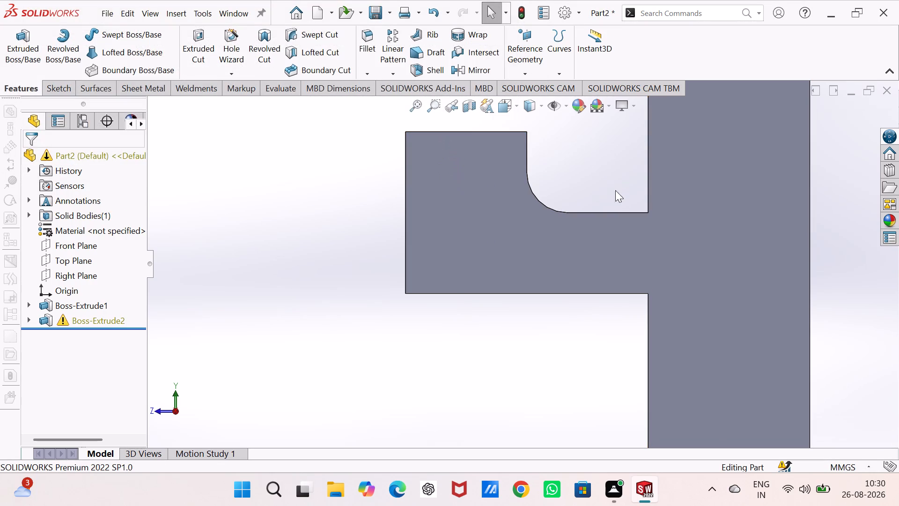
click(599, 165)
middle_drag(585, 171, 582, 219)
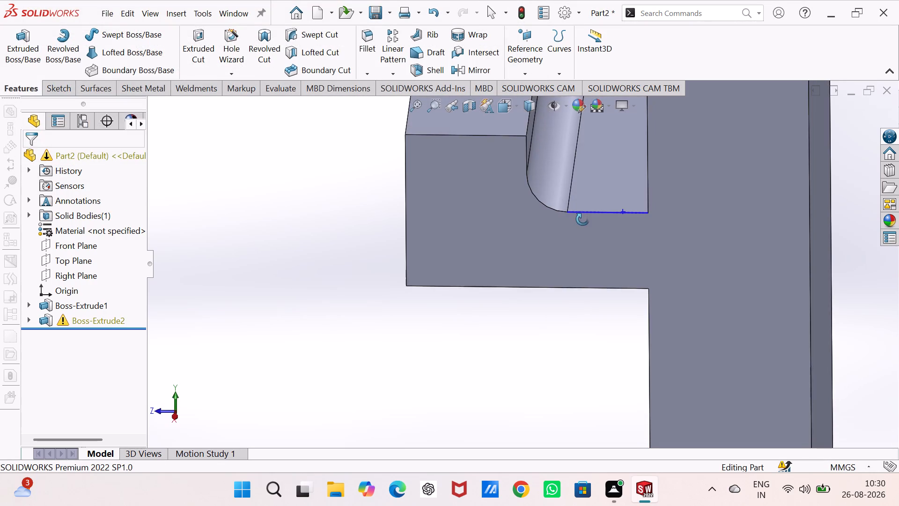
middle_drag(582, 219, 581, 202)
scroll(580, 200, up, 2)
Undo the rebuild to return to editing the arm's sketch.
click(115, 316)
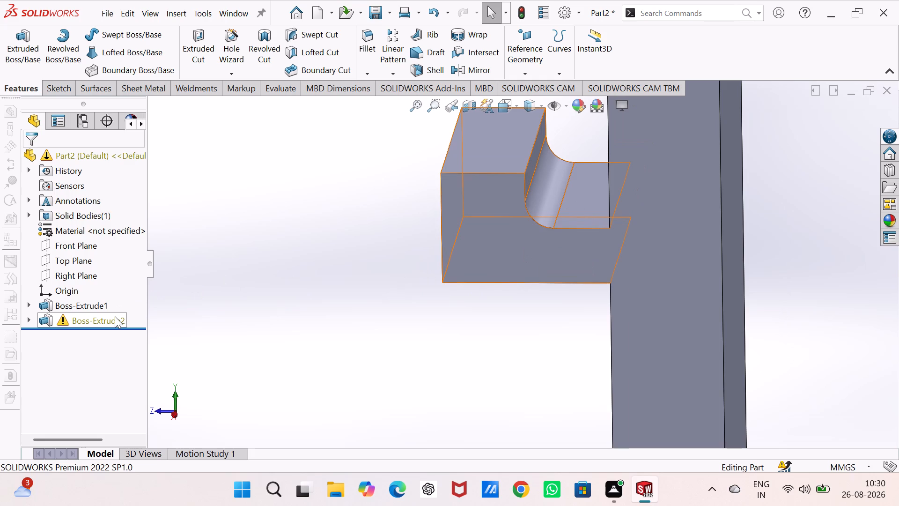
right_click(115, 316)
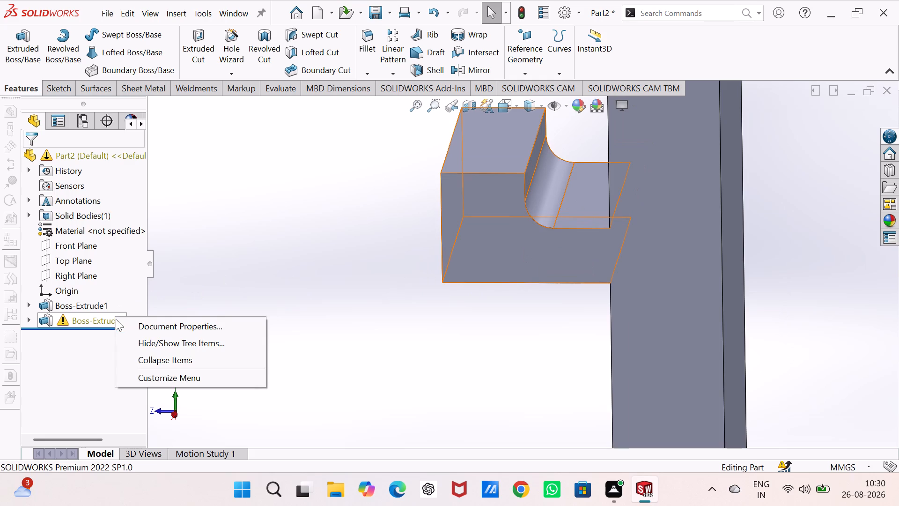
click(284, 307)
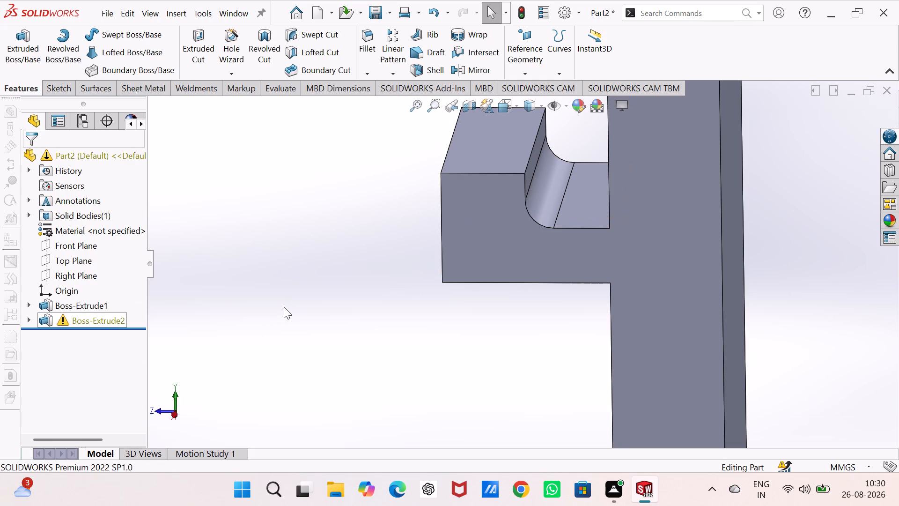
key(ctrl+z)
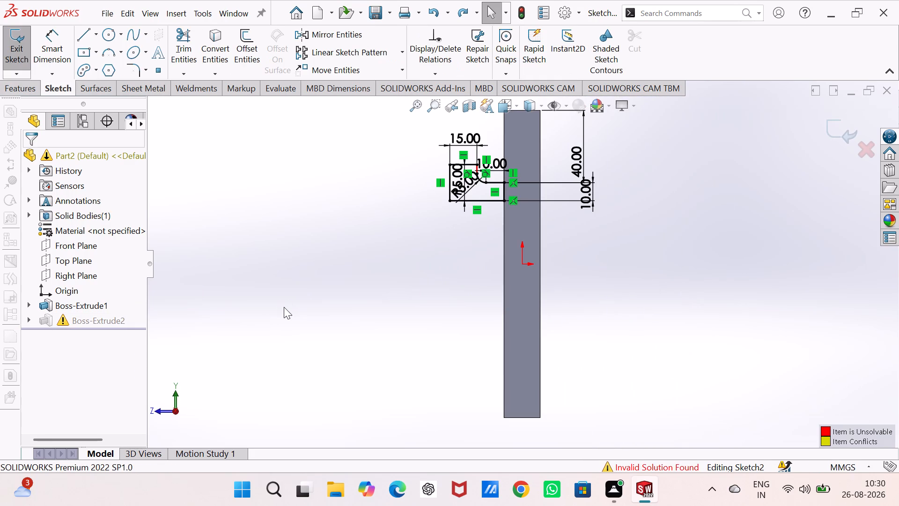
Delete the 15 mm overall height dimension inside the tip of the profile.
scroll(519, 179, up, 2)
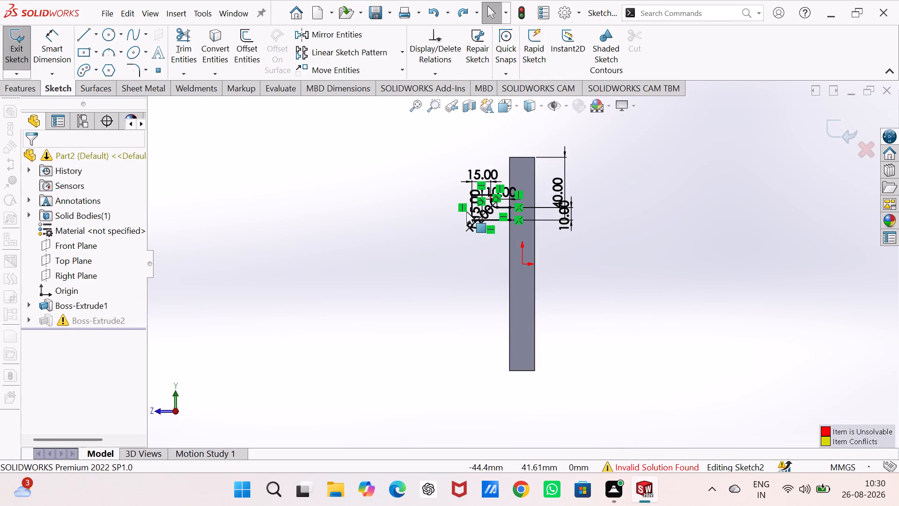
scroll(466, 212, up, 1)
scroll(486, 188, down, 12)
scroll(540, 278, down, 3)
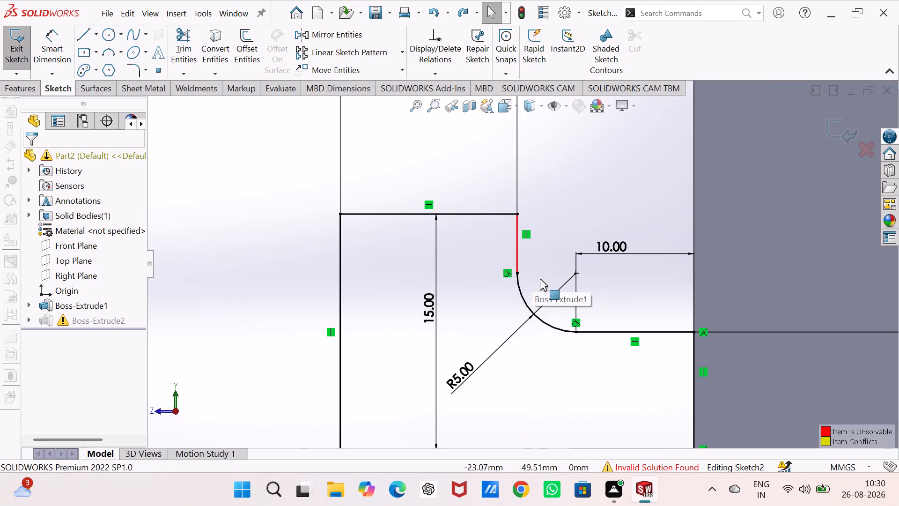
scroll(539, 278, down, 1)
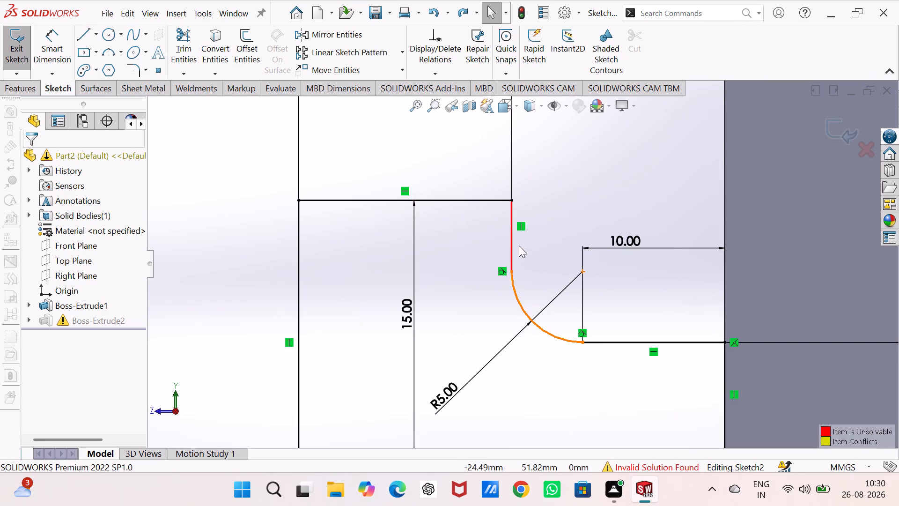
click(413, 302)
key(Delete)
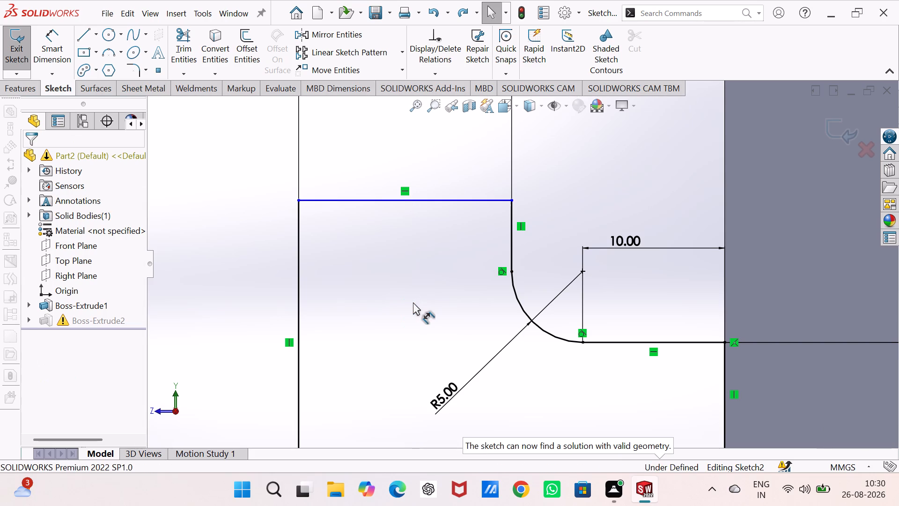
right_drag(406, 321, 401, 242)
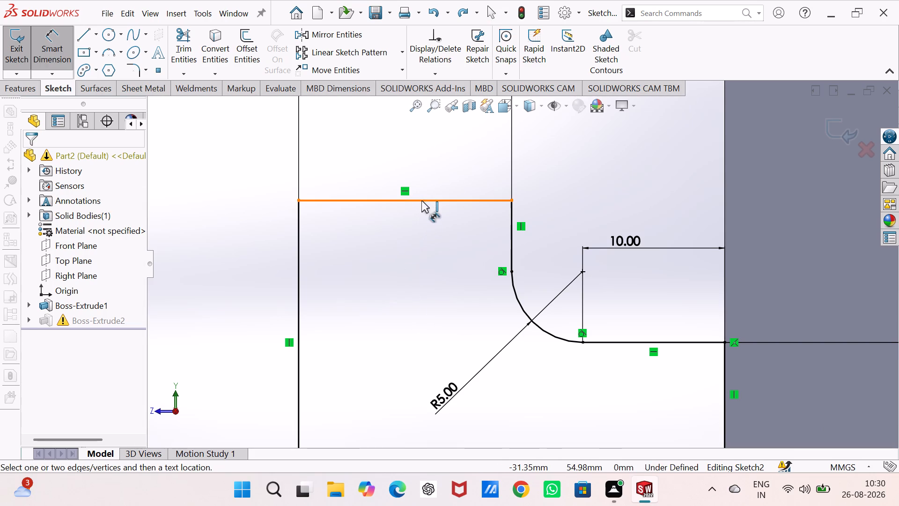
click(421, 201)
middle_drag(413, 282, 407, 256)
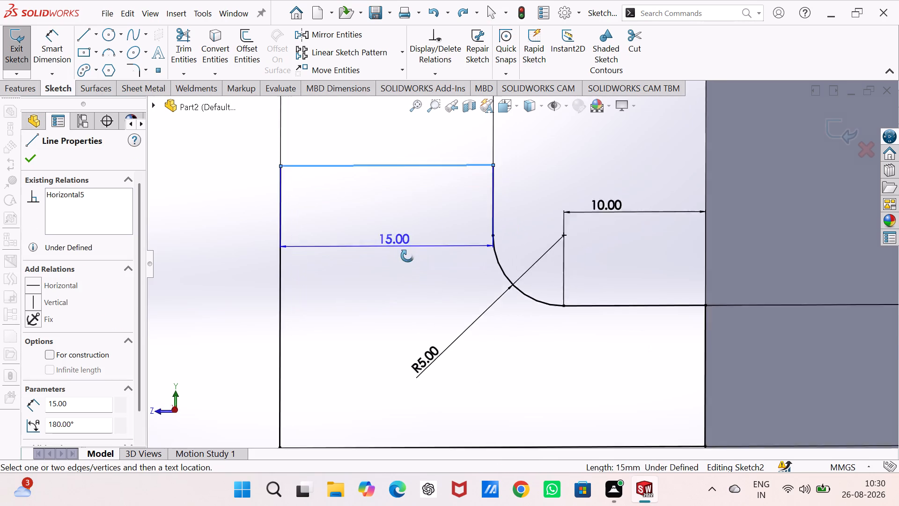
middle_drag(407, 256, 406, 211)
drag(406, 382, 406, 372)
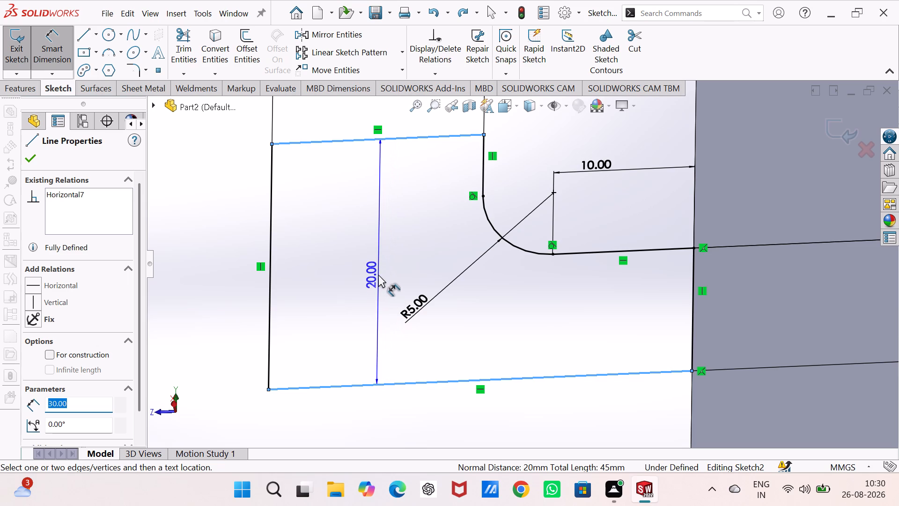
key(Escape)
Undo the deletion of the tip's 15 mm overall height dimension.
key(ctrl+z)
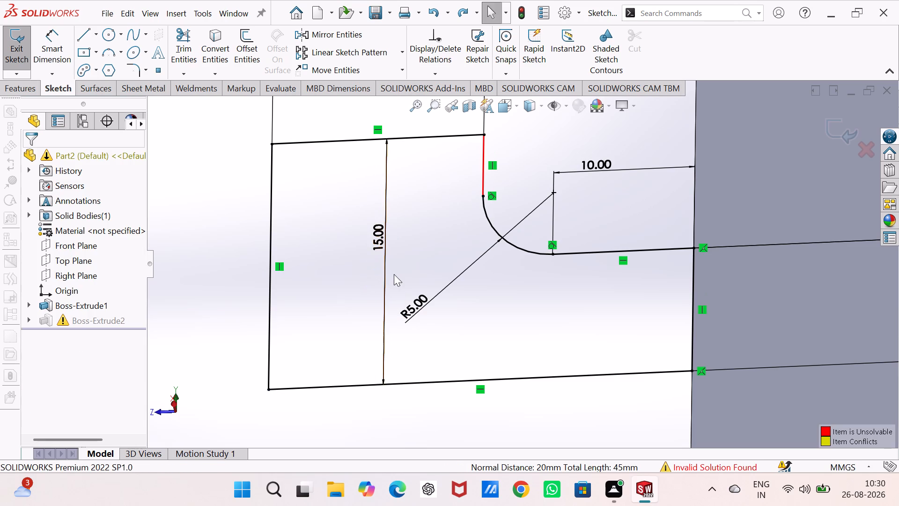
Examine the block and the arm's sketch profile with its dimensions from several standard views.
key(ctrl+1)
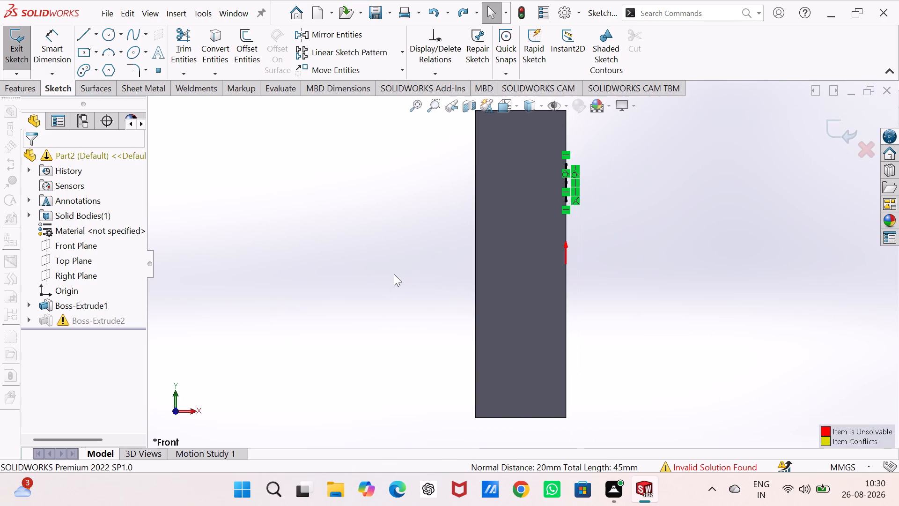
key(ctrl+4)
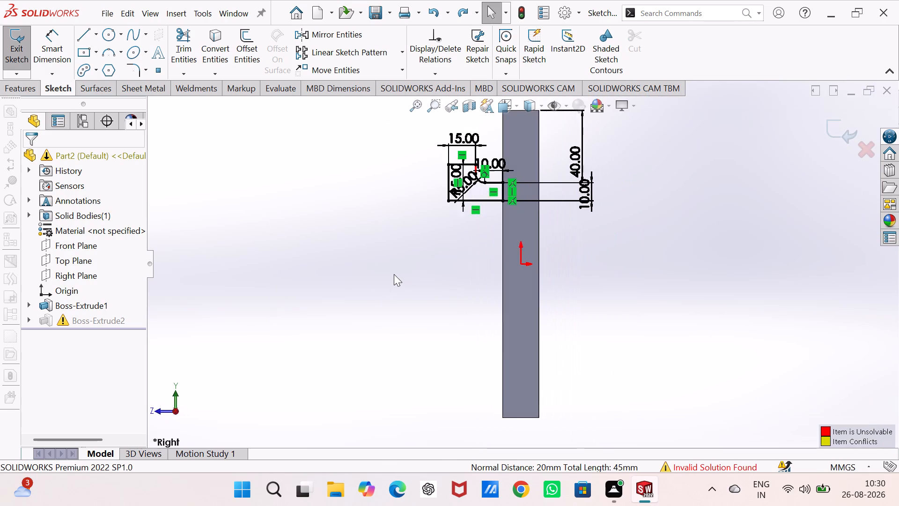
key(ctrl+5)
key(ctrl+6)
key(ctrl+7)
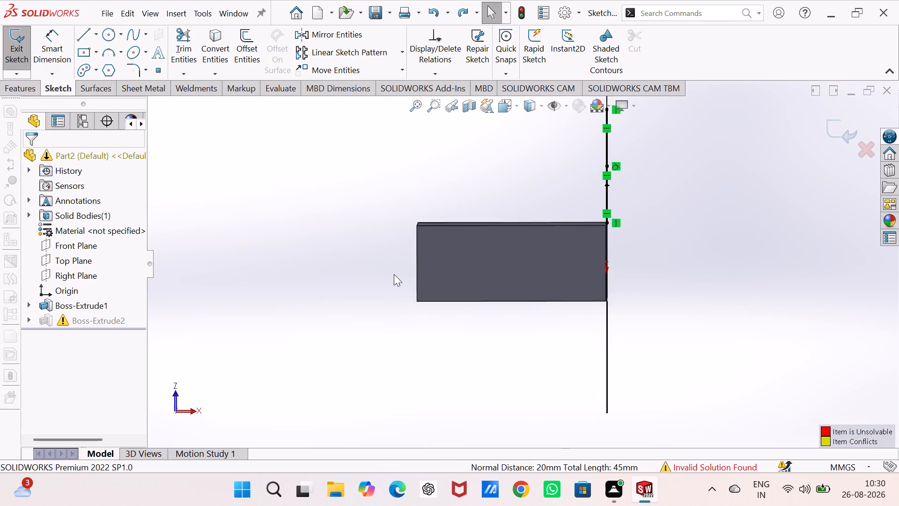
key(ctrl+2)
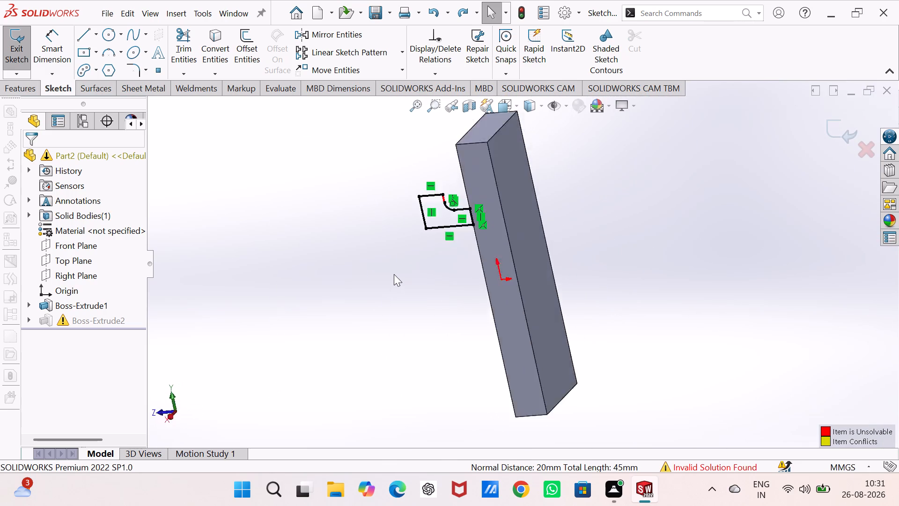
key(ctrl+1)
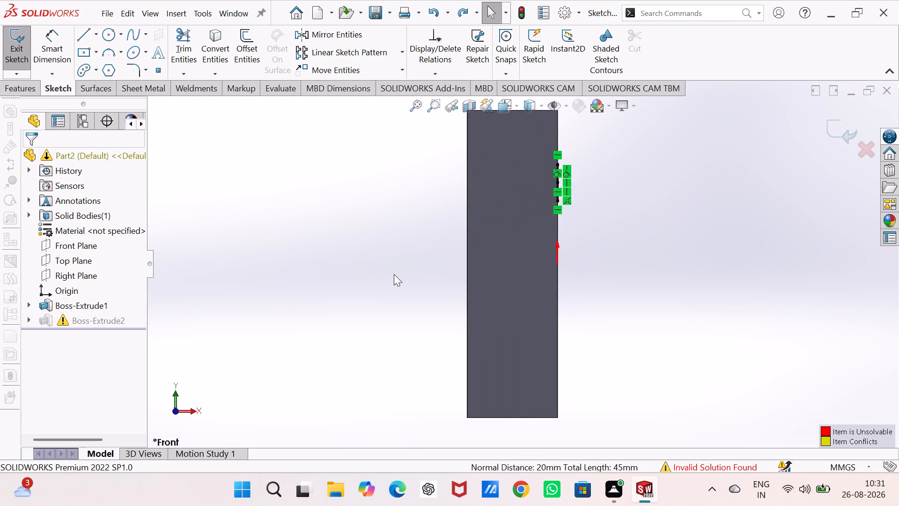
key(ctrl+3)
key(ctrl+4)
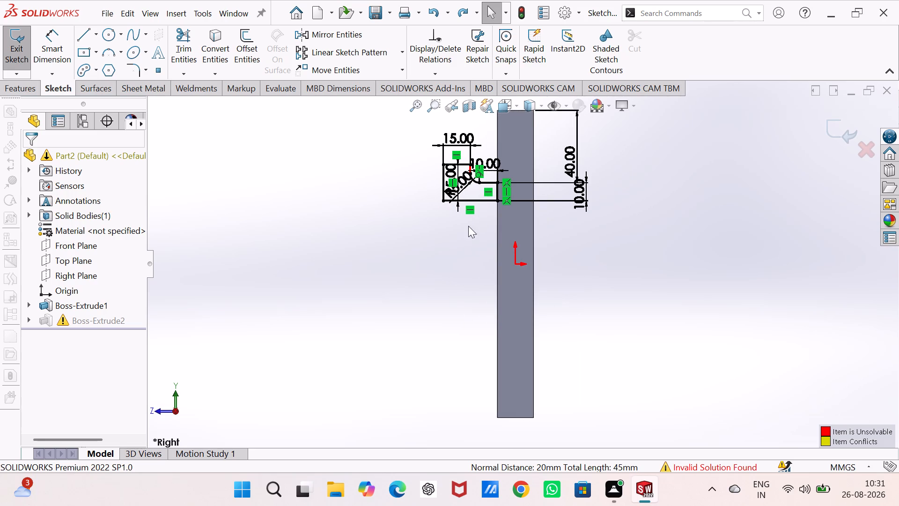
scroll(471, 187, up, 3)
scroll(484, 195, down, 1)
scroll(530, 204, down, 7)
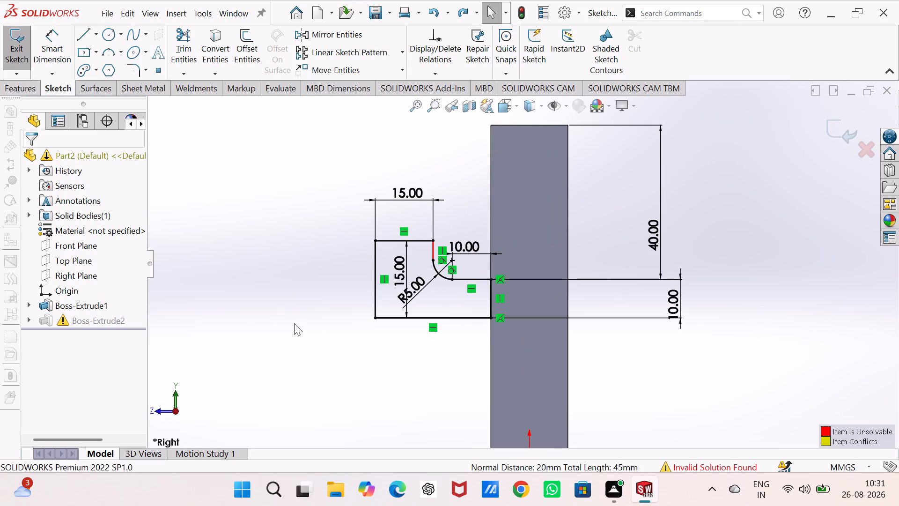
Undo the tip height change and the arm's extrusion, going back to editing the arm's sketch.
key(Escape)
key(Escape)
key(ctrl+z)
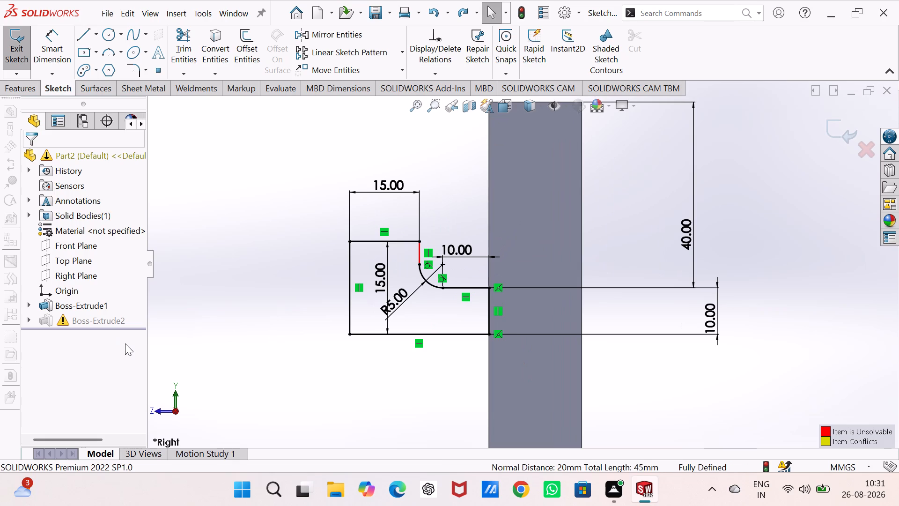
key(ctrl+z)
key(ctrl+z)
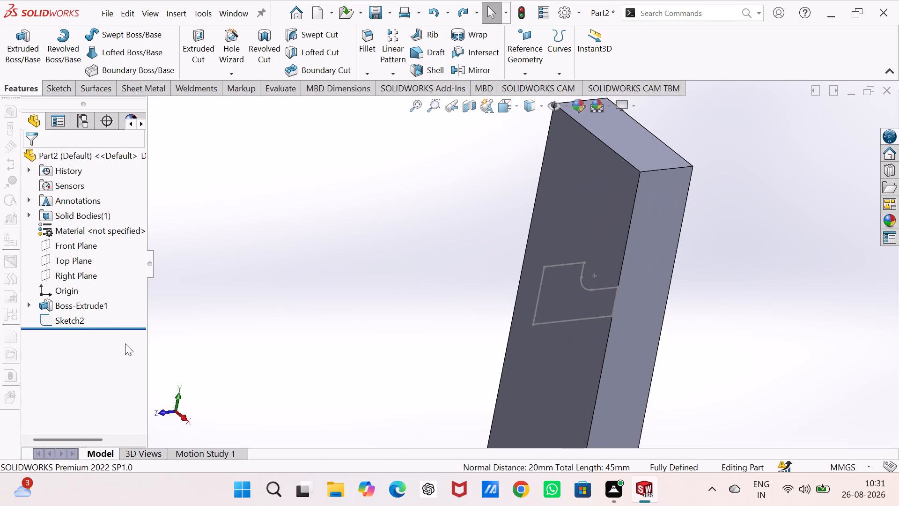
key(ctrl+z)
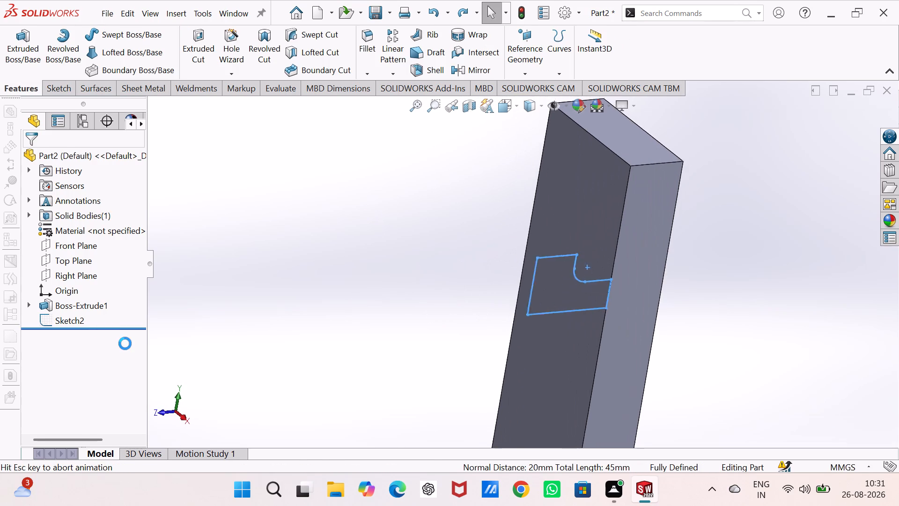
scroll(493, 173, up, 3)
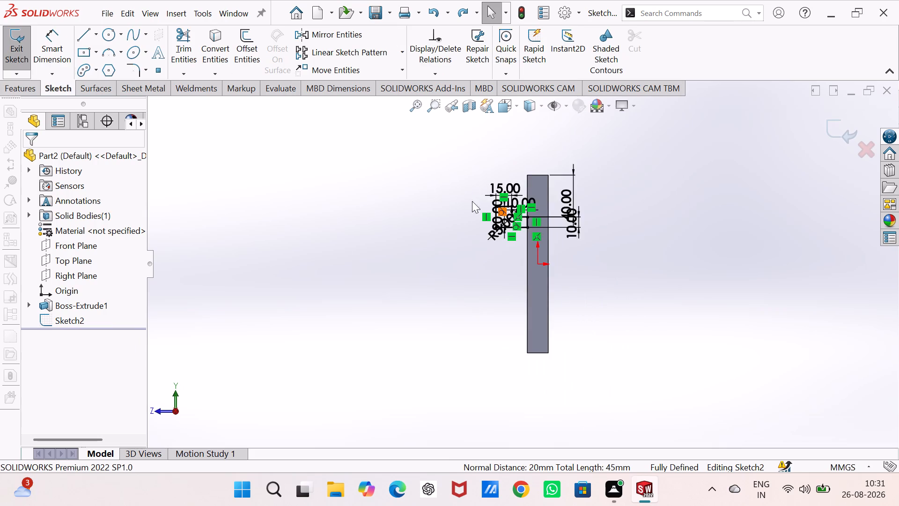
scroll(476, 210, down, 2)
scroll(552, 218, down, 10)
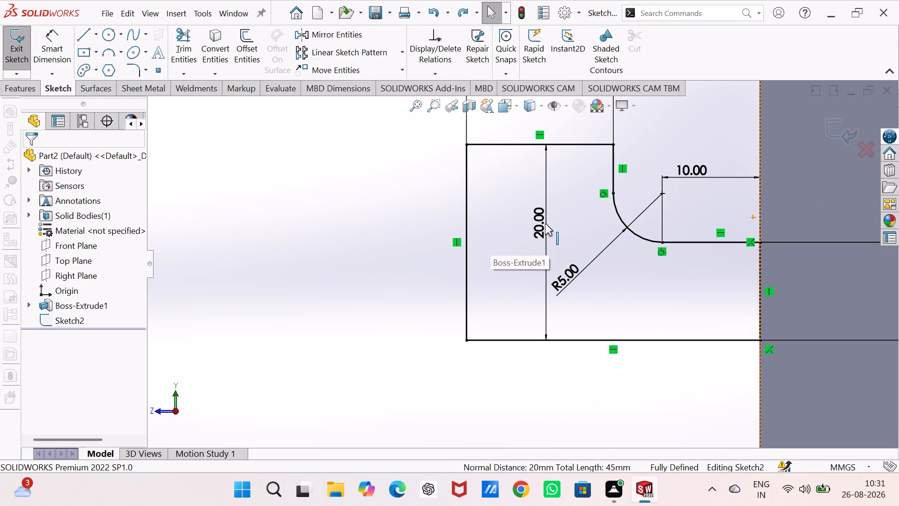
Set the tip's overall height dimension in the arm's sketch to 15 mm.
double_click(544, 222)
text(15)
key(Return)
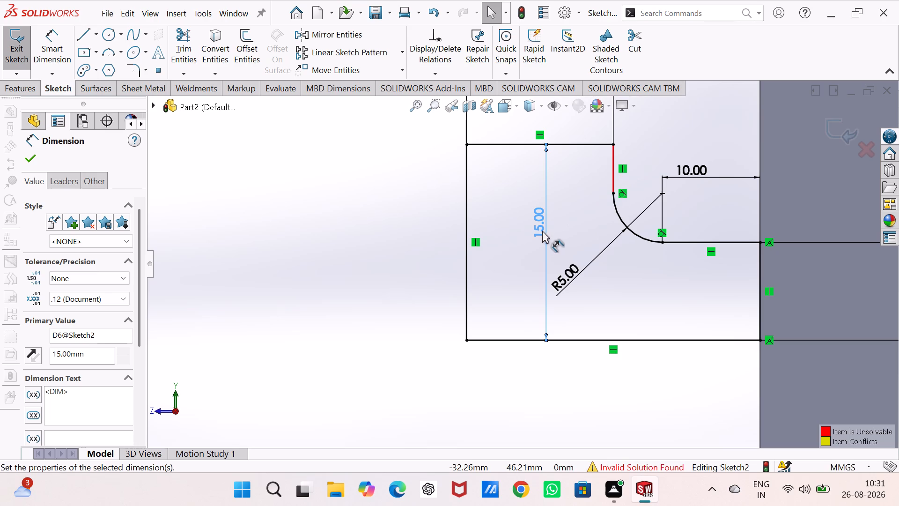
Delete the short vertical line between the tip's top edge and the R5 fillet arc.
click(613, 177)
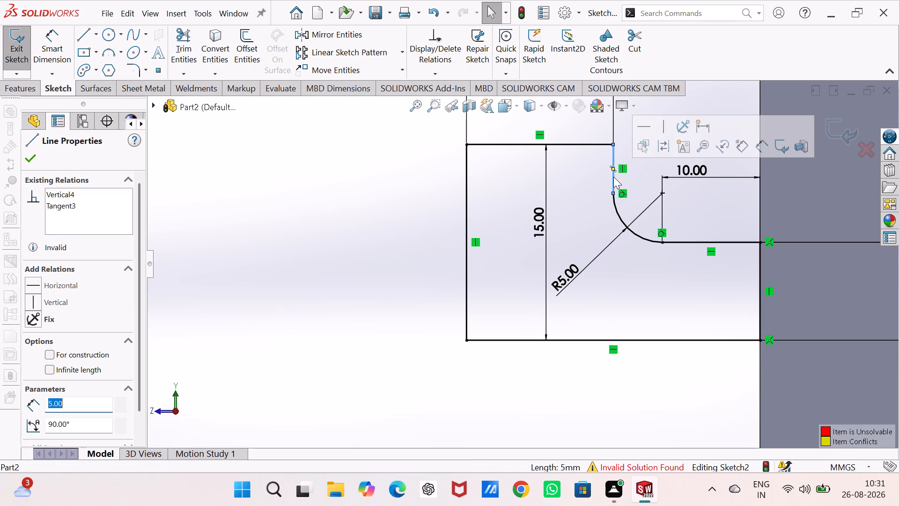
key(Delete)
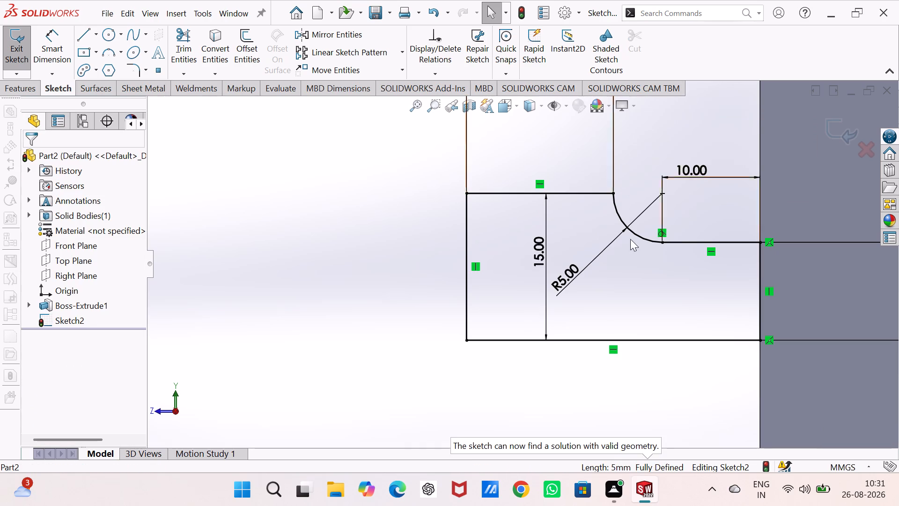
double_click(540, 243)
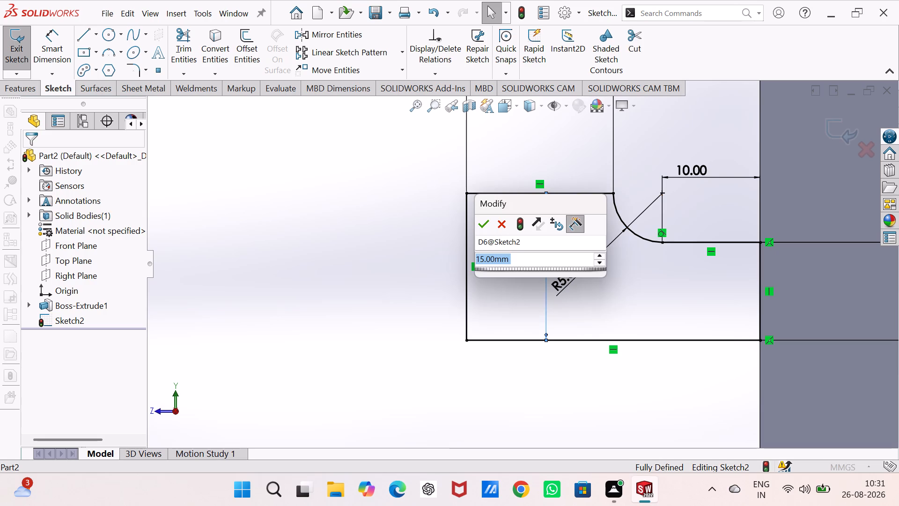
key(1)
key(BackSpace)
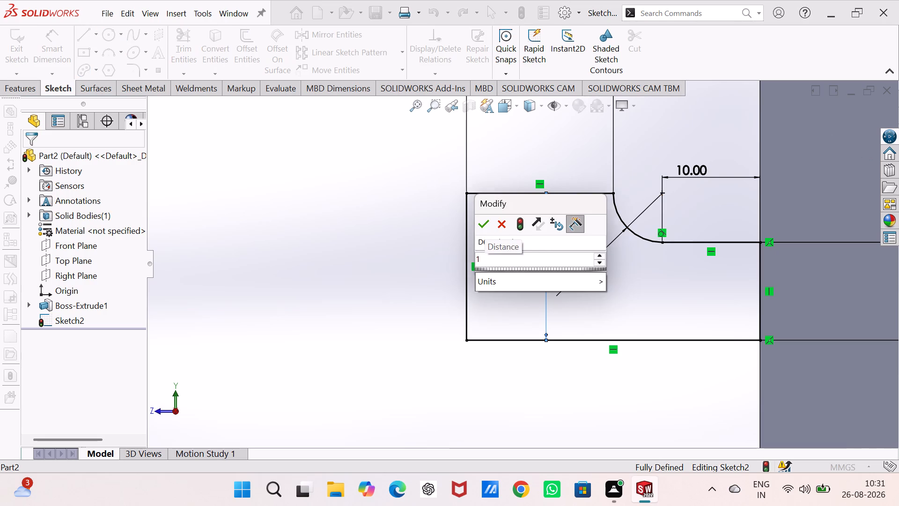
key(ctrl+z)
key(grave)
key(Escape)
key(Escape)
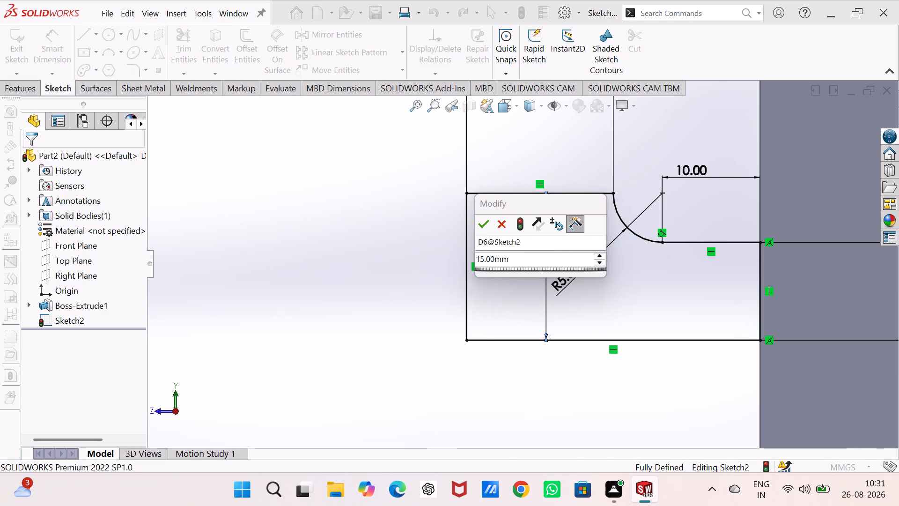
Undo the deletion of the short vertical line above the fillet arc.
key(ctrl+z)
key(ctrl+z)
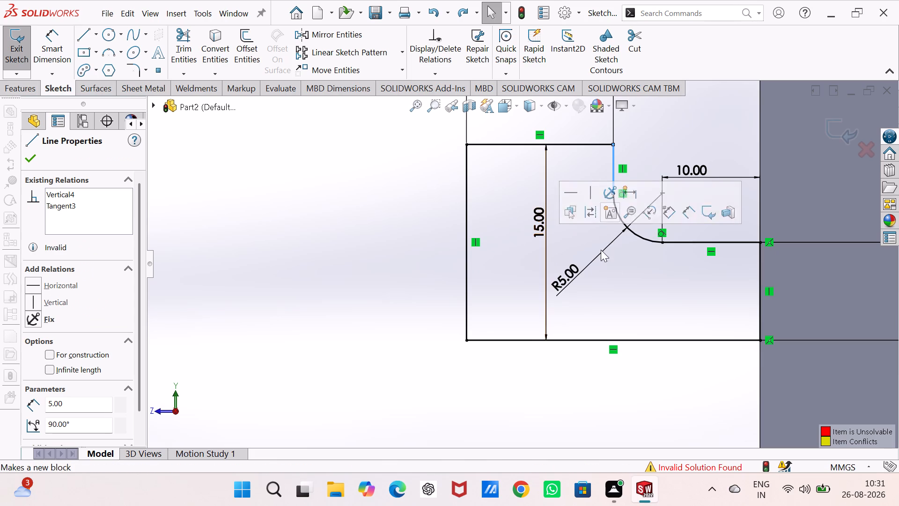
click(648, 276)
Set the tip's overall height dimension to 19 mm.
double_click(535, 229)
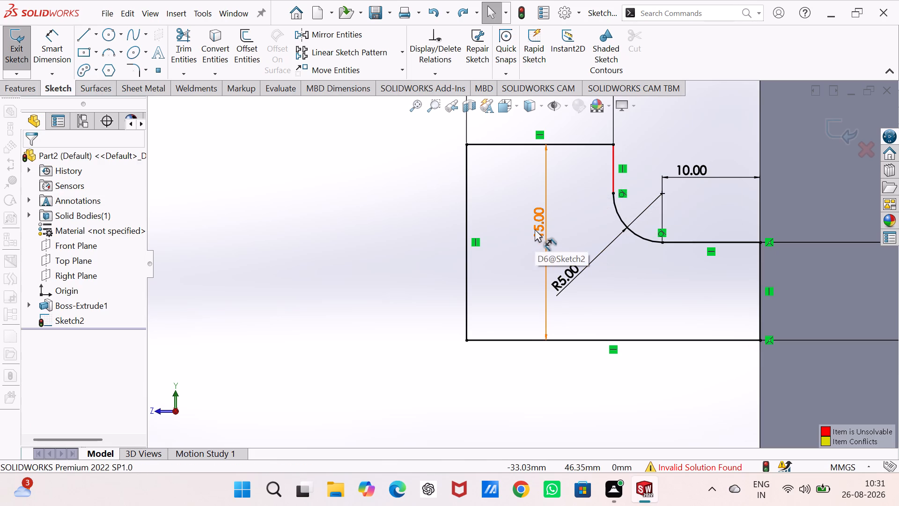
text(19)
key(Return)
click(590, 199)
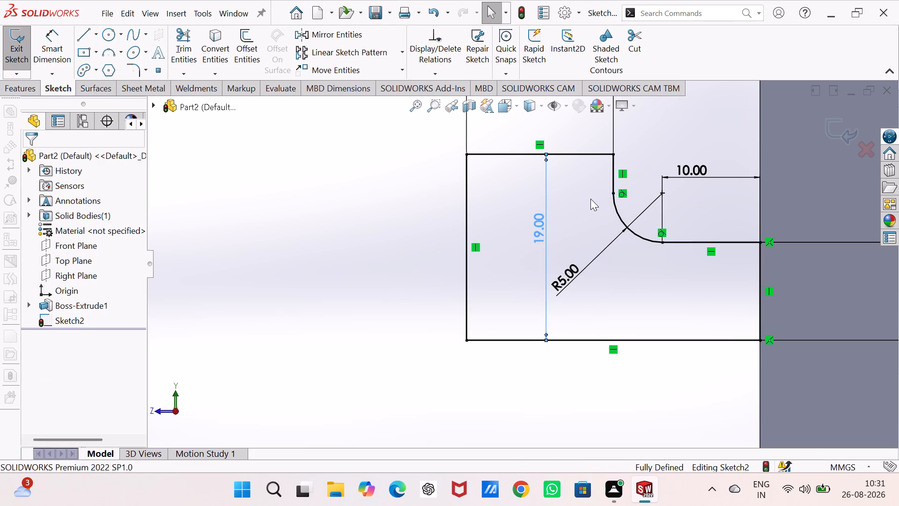
Set the tip's overall height dimension to 18 mm and exit the arm's sketch.
double_click(527, 233)
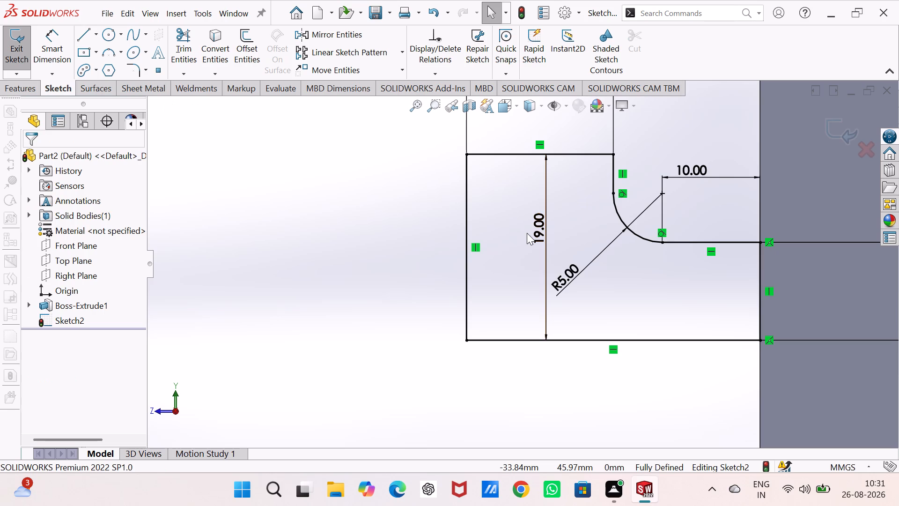
double_click(538, 223)
text(18)
key(Return)
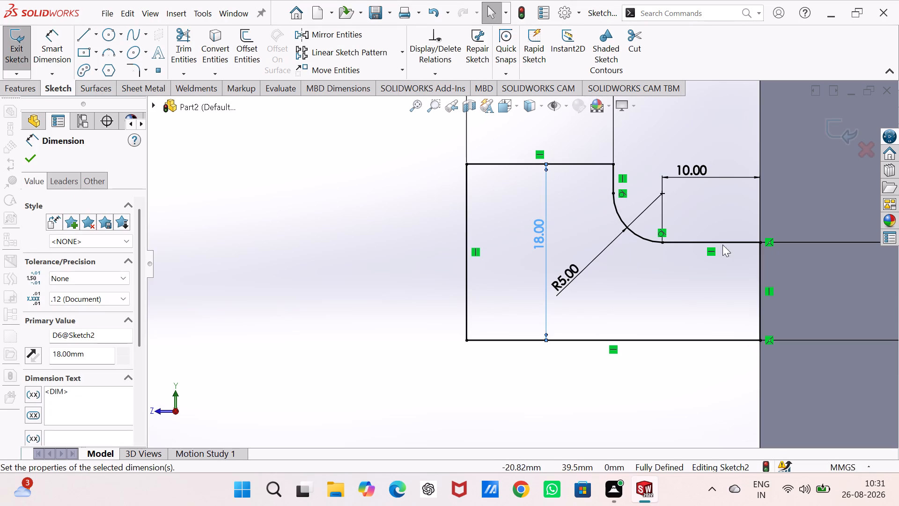
click(34, 161)
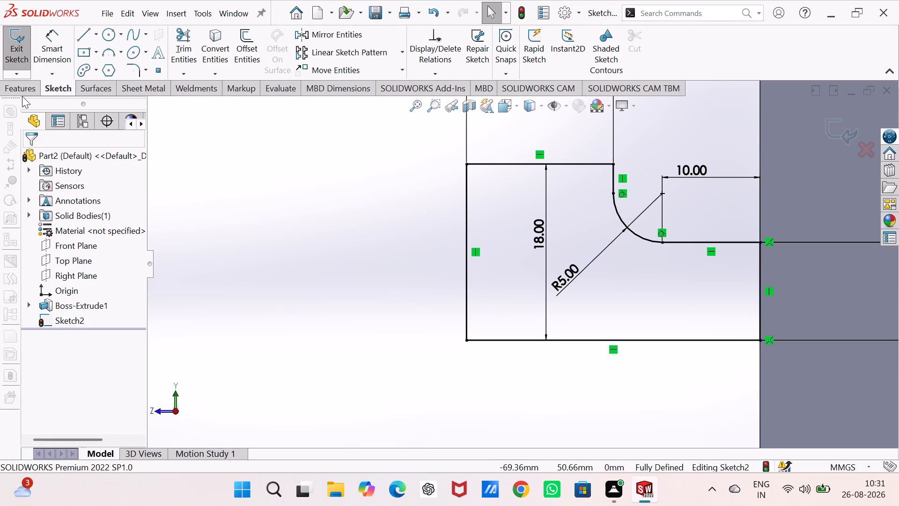
click(13, 49)
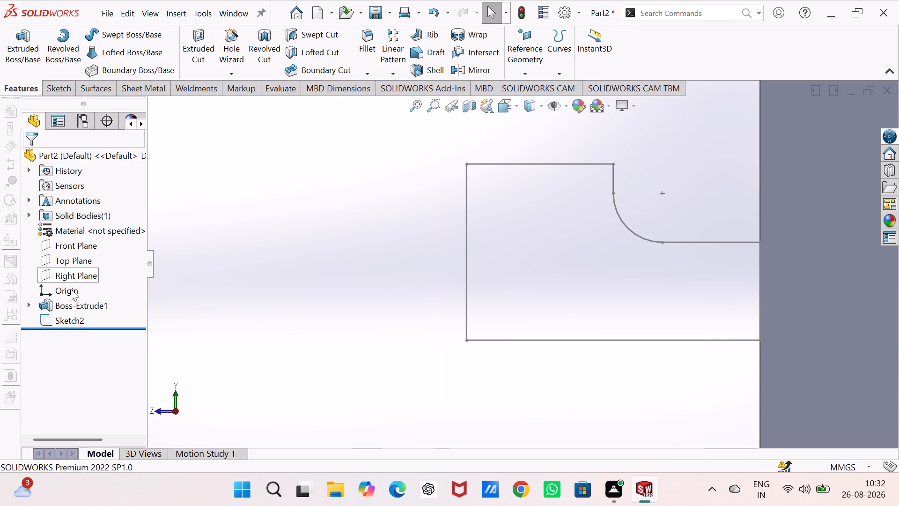
Extrude the arm's profile as a boss Through All in the reversed direction, merged with the block.
drag(14, 39, 22, 45)
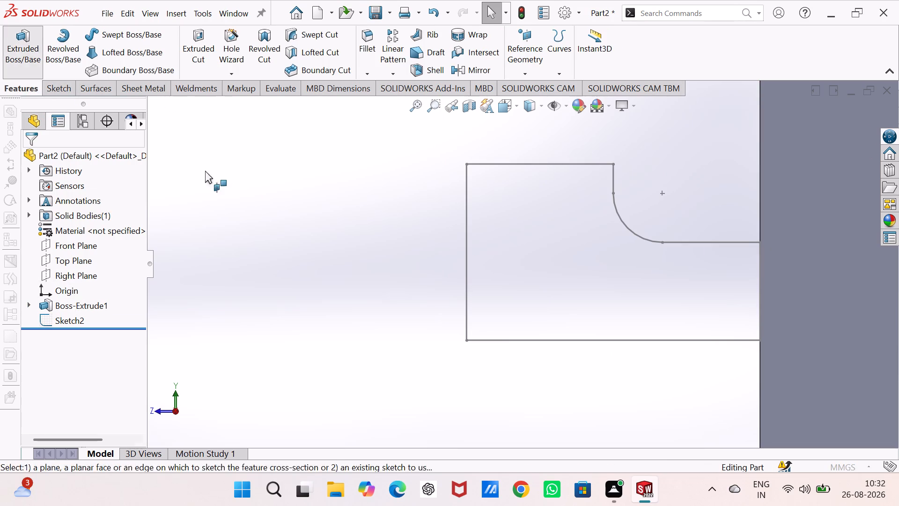
middle_drag(266, 193, 300, 235)
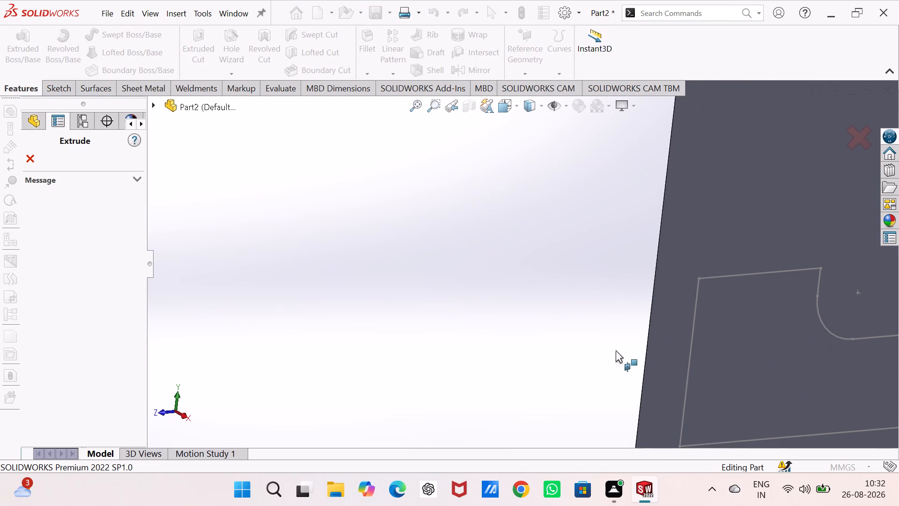
click(691, 354)
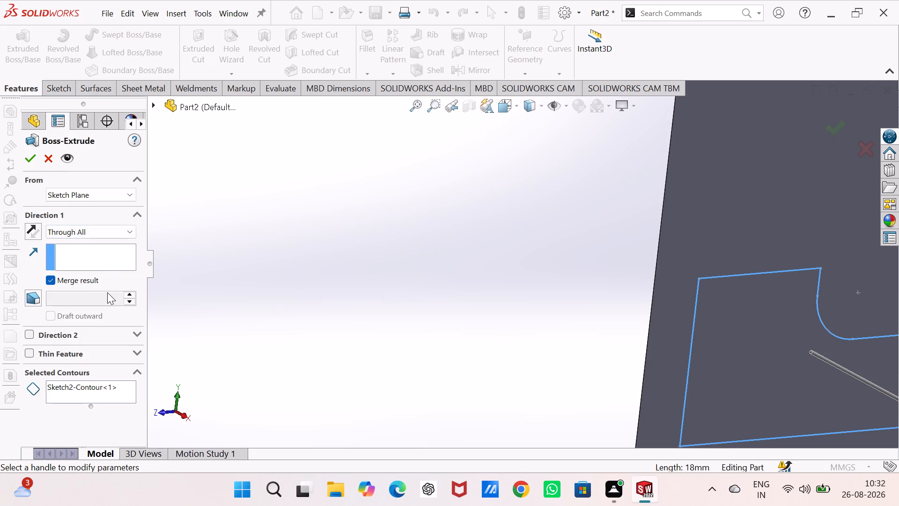
click(38, 231)
click(29, 157)
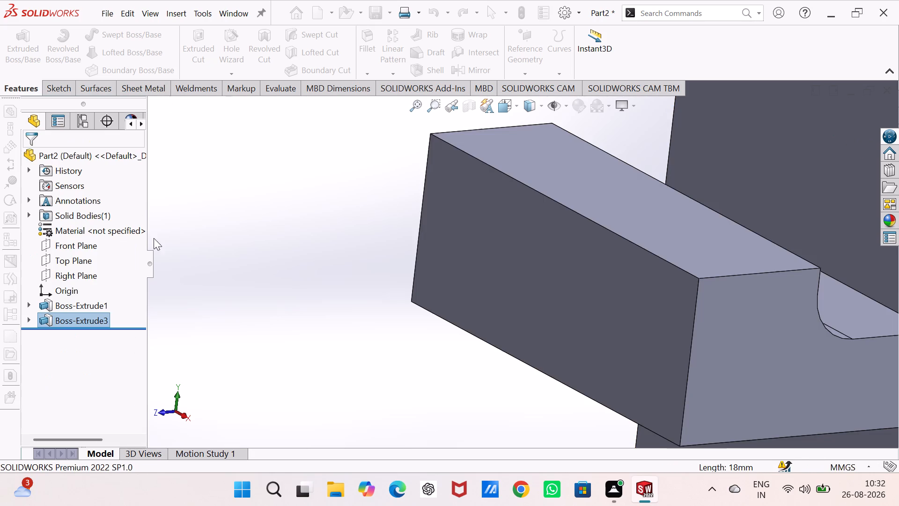
middle_drag(296, 273, 263, 262)
scroll(267, 282, up, 2)
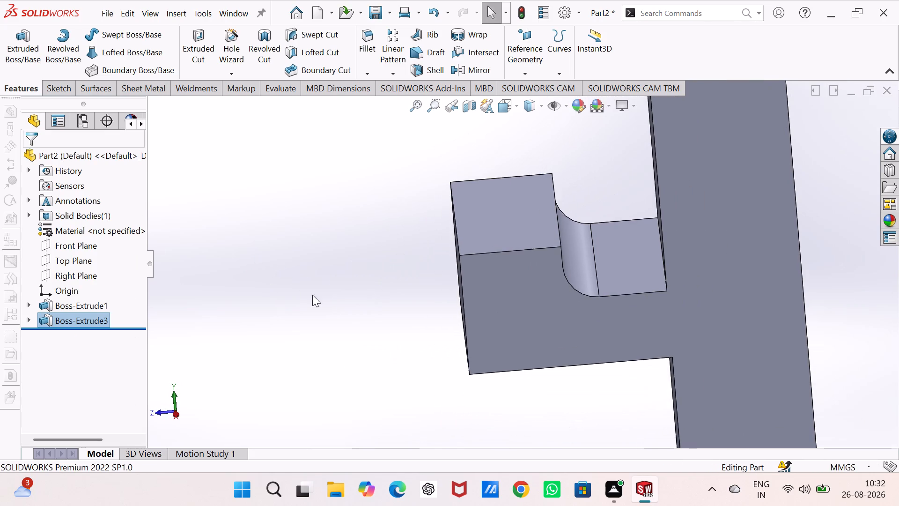
scroll(404, 321, up, 1)
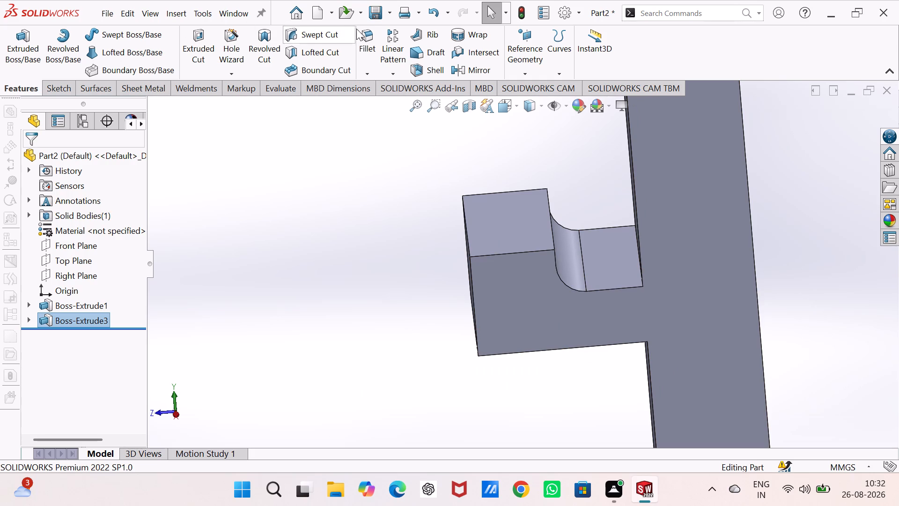
Fillet the upper and lower edges where the arm meets the block with a 5 mm radius.
click(367, 37)
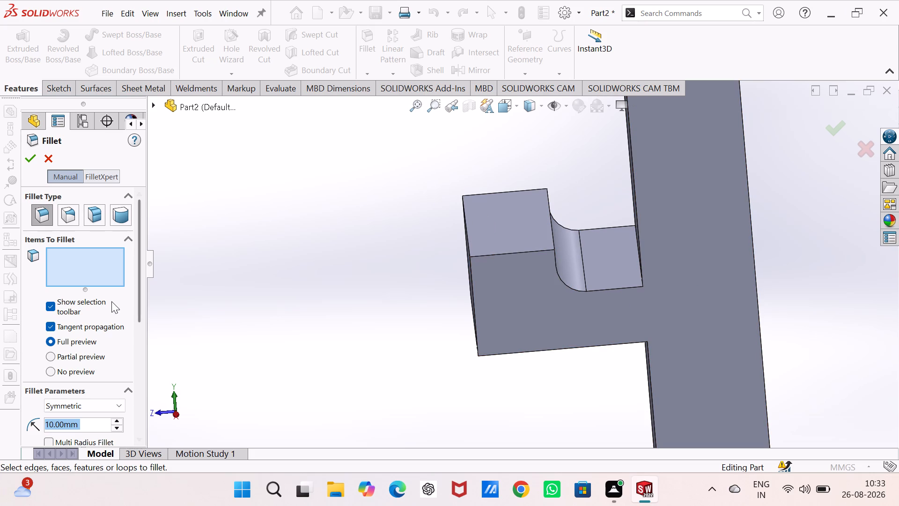
key(5)
key(Return)
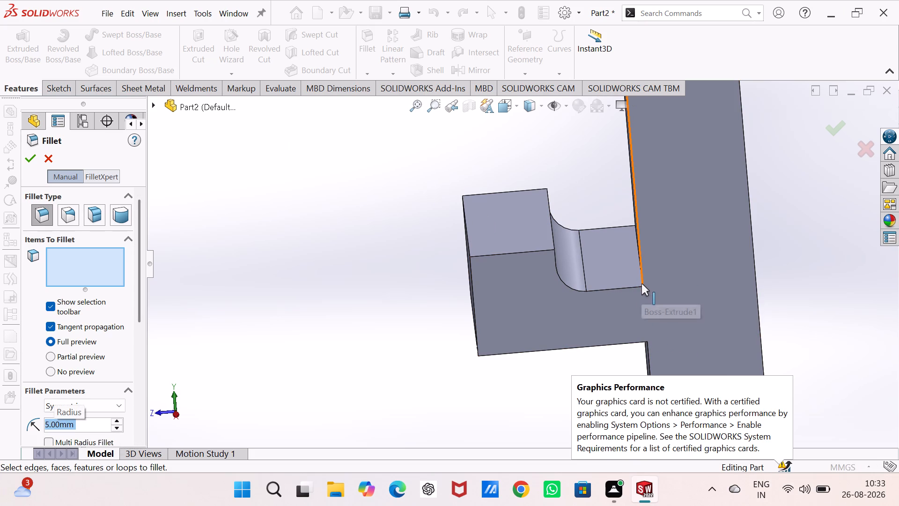
middle_drag(614, 260, 632, 272)
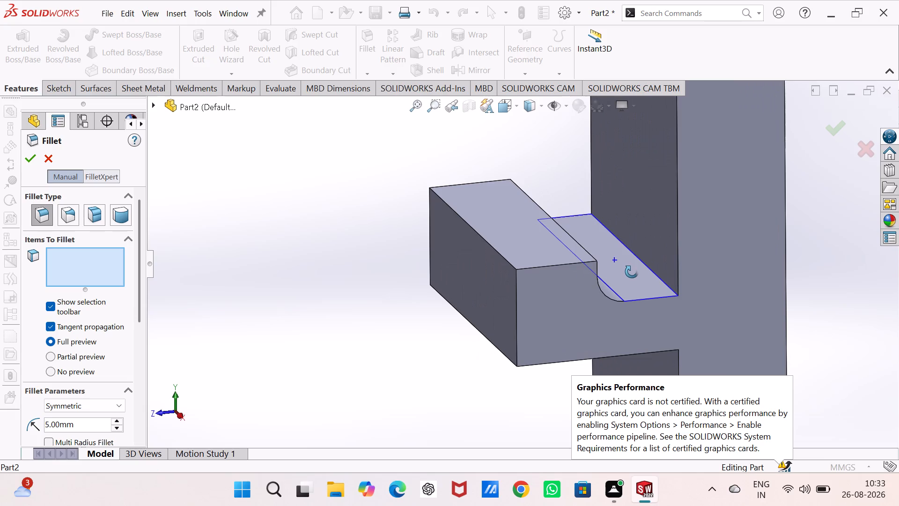
middle_drag(632, 272, 631, 272)
click(668, 285)
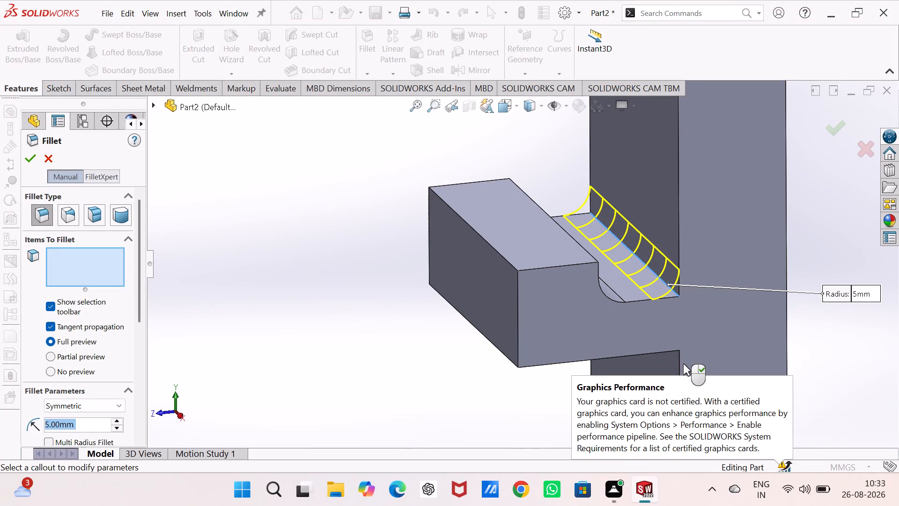
middle_drag(675, 352, 670, 285)
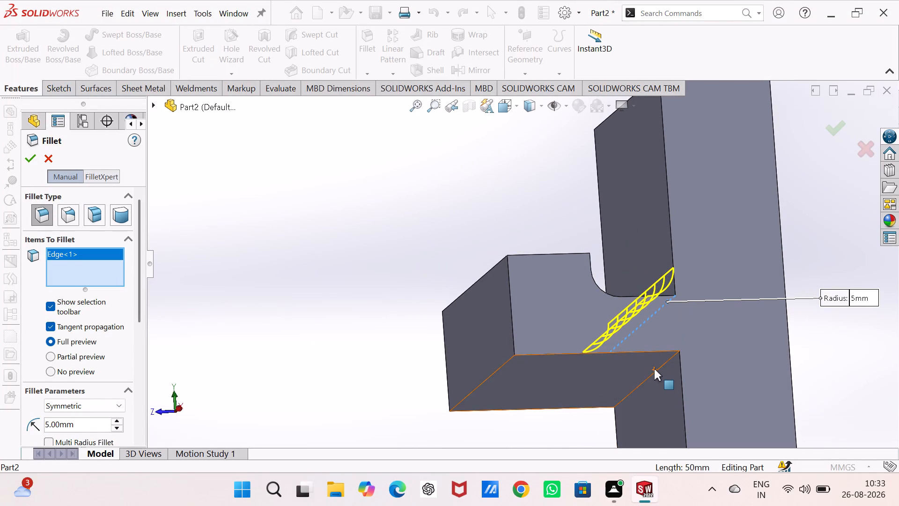
click(659, 370)
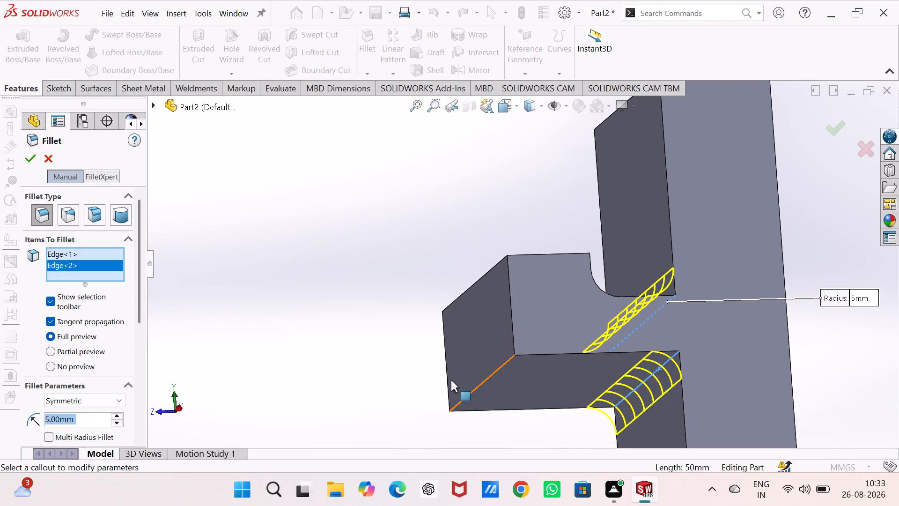
click(26, 155)
click(348, 255)
middle_drag(348, 254, 342, 318)
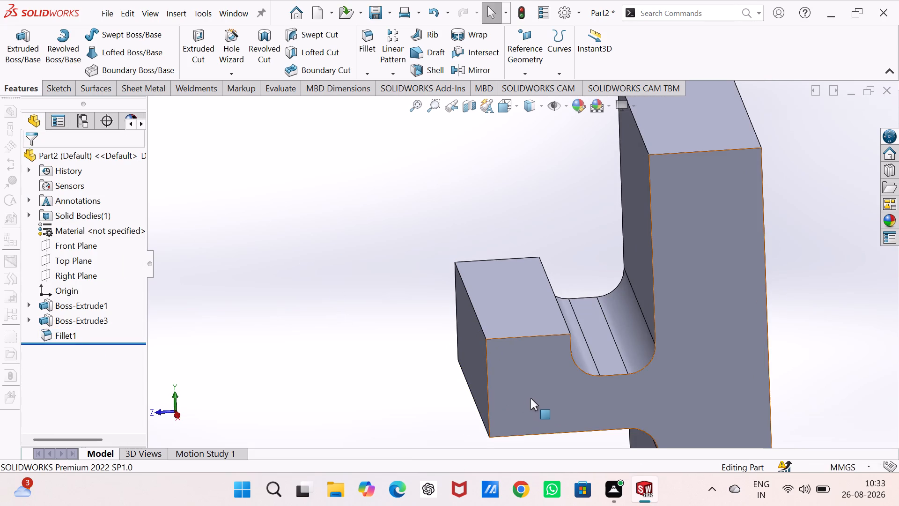
middle_drag(521, 394, 506, 375)
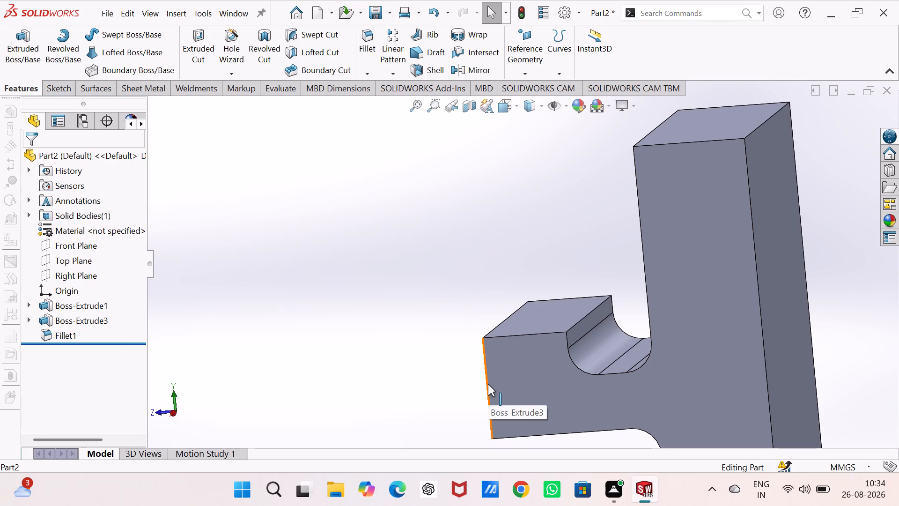
Edit the arm's sketch, set the horizontal length between the tip's arc and the block to 20 mm, and rebuild the part.
click(48, 319)
click(82, 287)
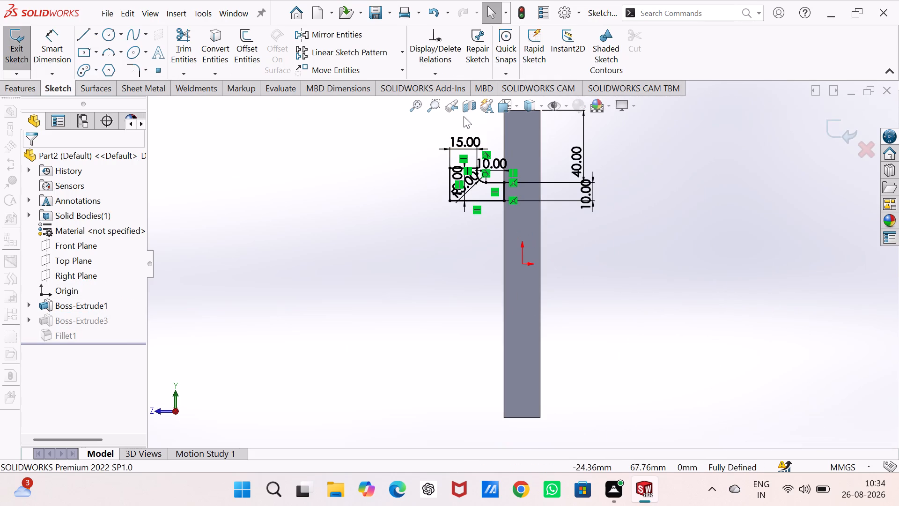
scroll(463, 117, up, 2)
scroll(507, 189, up, 2)
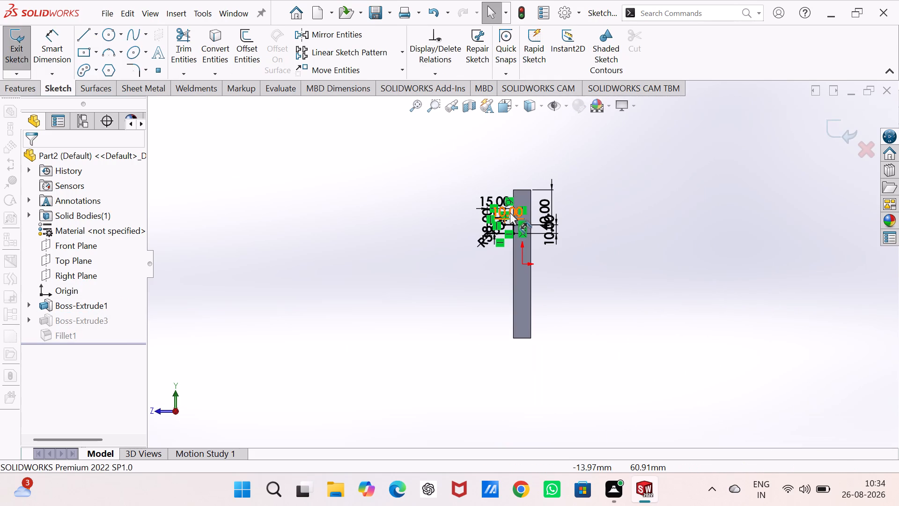
double_click(510, 212)
text(20)
key(Return)
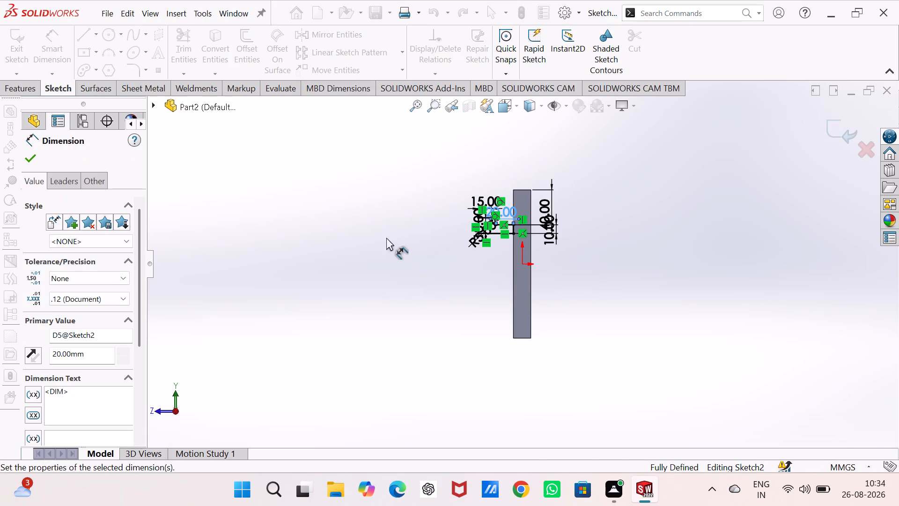
drag(29, 159, 66, 157)
click(524, 13)
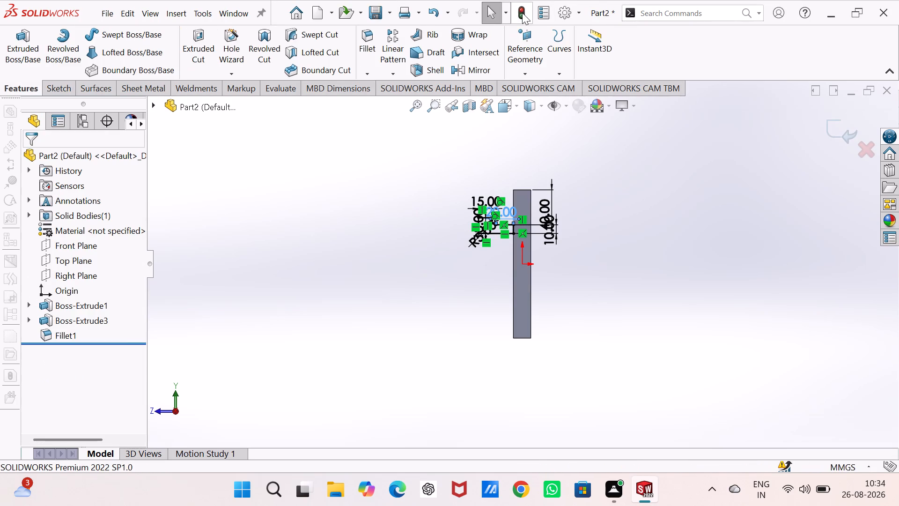
click(389, 185)
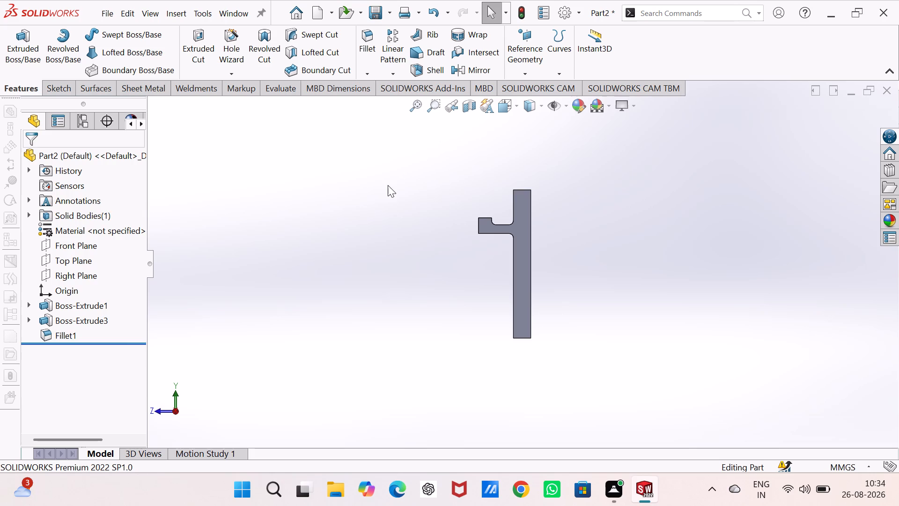
Start a new sketch on the flat side face shared by the arm and block.
key(ctrl+7)
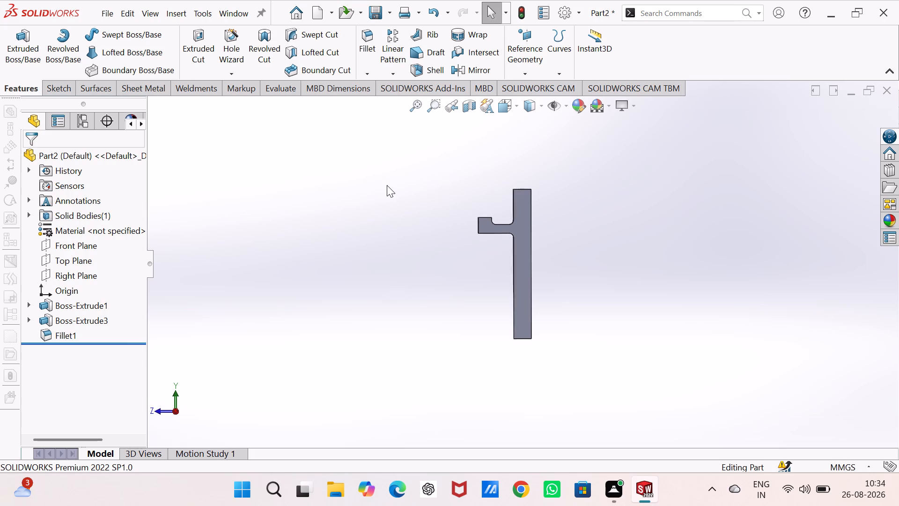
click(728, 211)
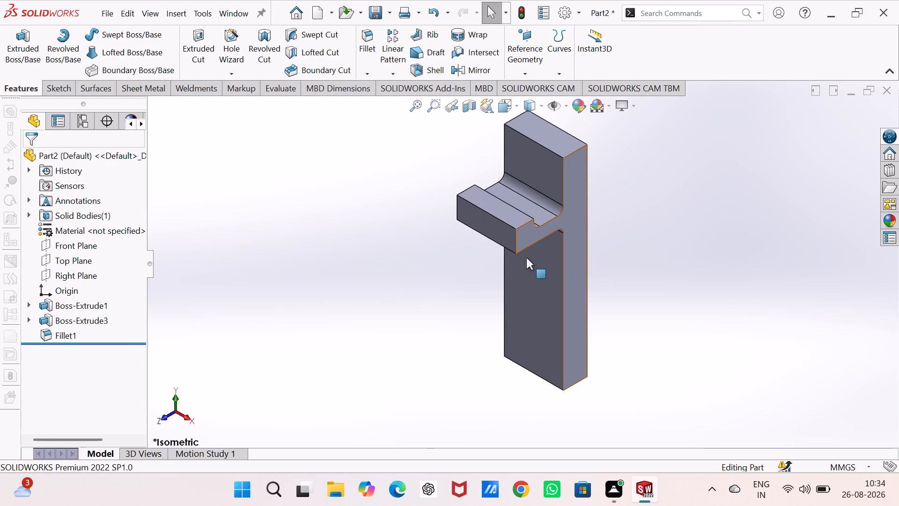
click(533, 239)
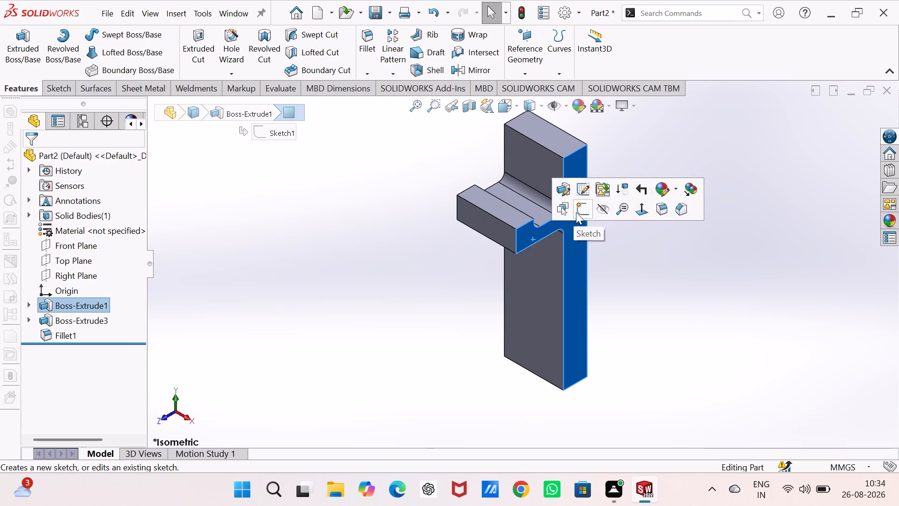
click(576, 212)
scroll(451, 227, up, 2)
scroll(458, 185, down, 2)
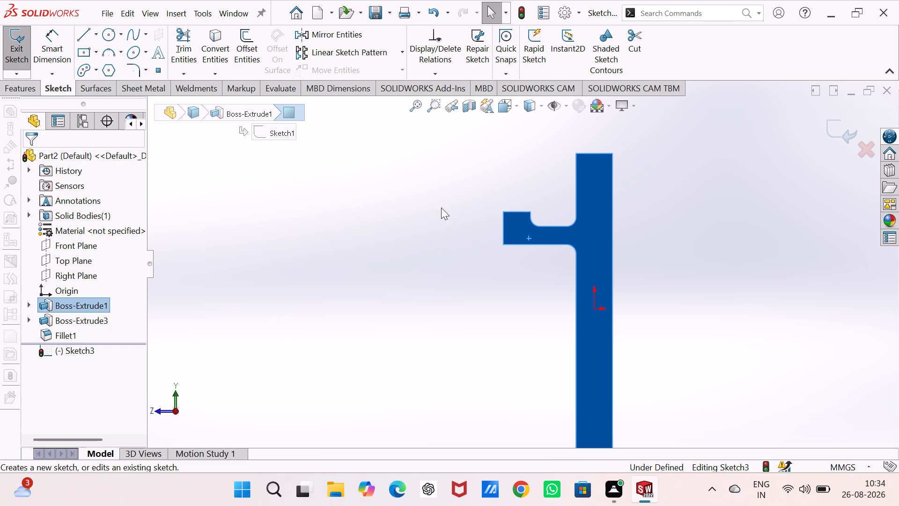
click(438, 246)
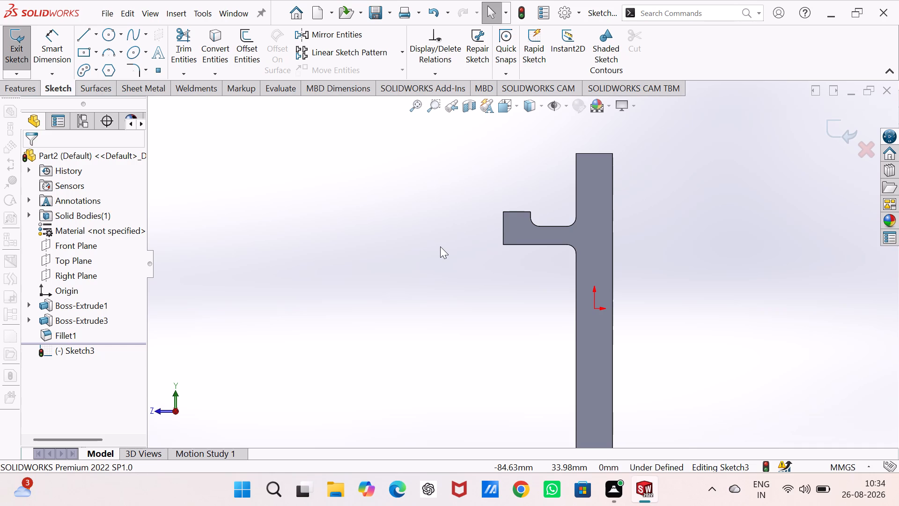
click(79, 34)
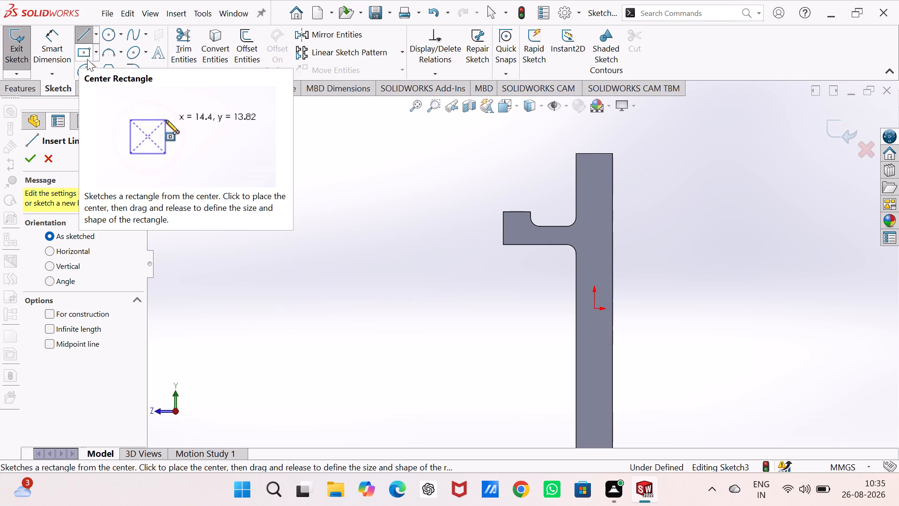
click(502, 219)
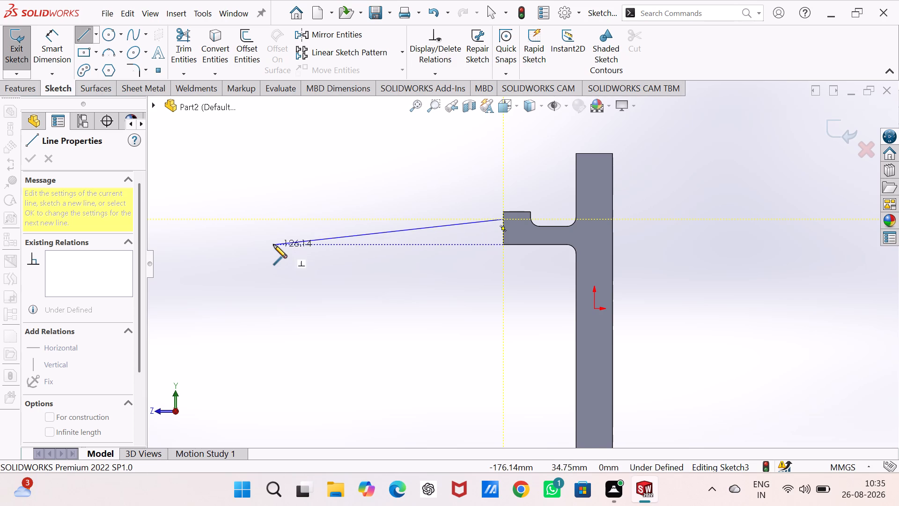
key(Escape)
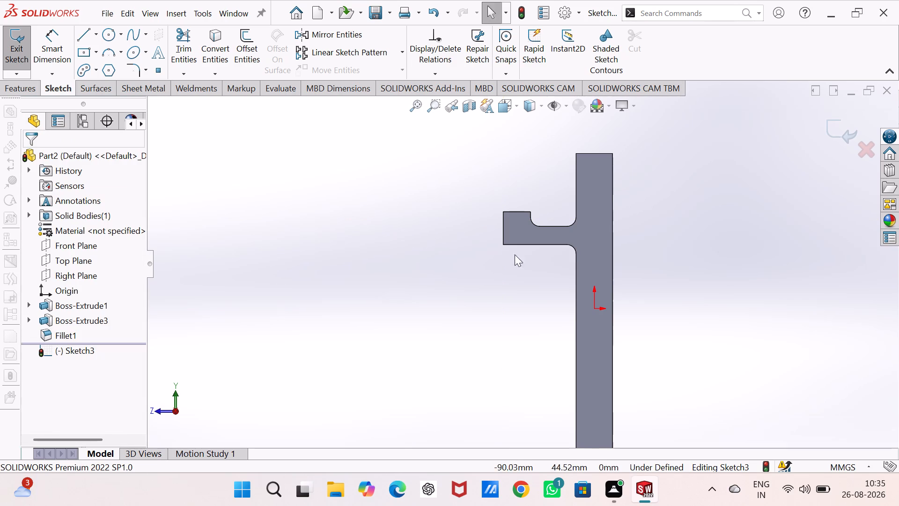
Sketch a horizontal centreline about 101 mm long from the tip's top edge outward, away from the block.
click(93, 33)
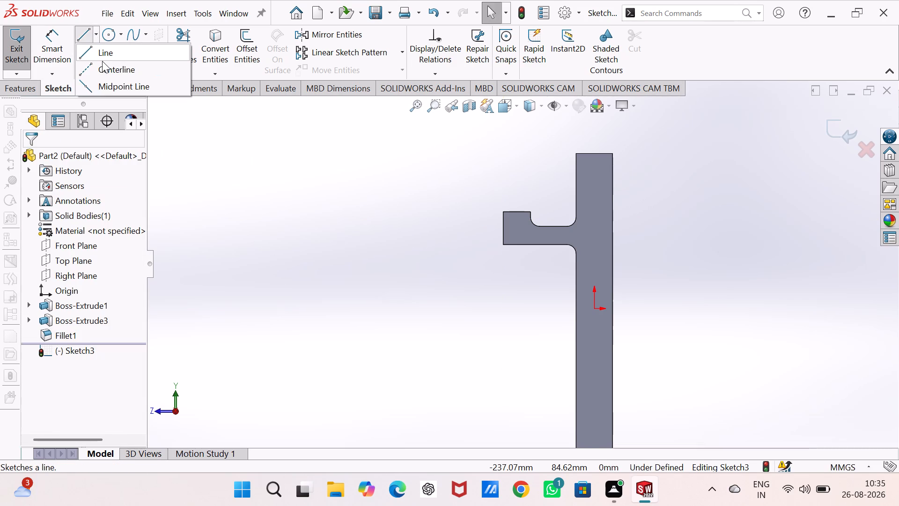
click(103, 67)
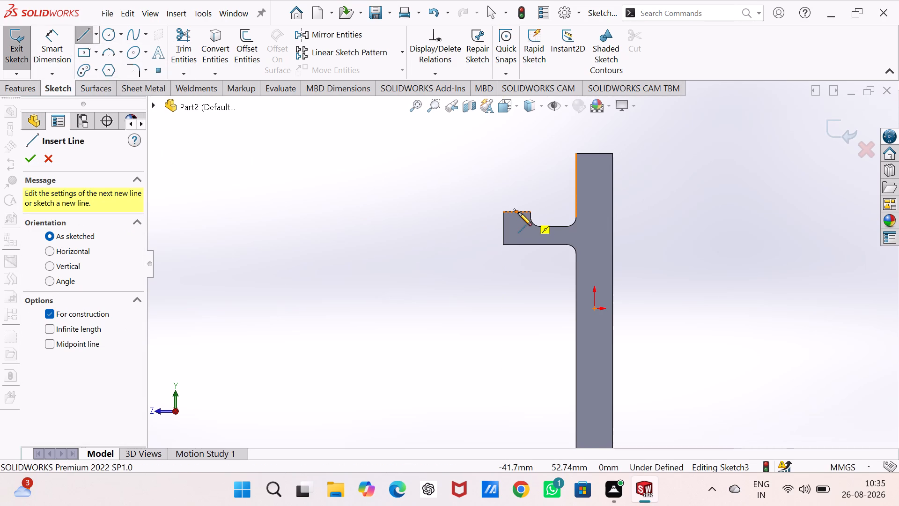
click(517, 211)
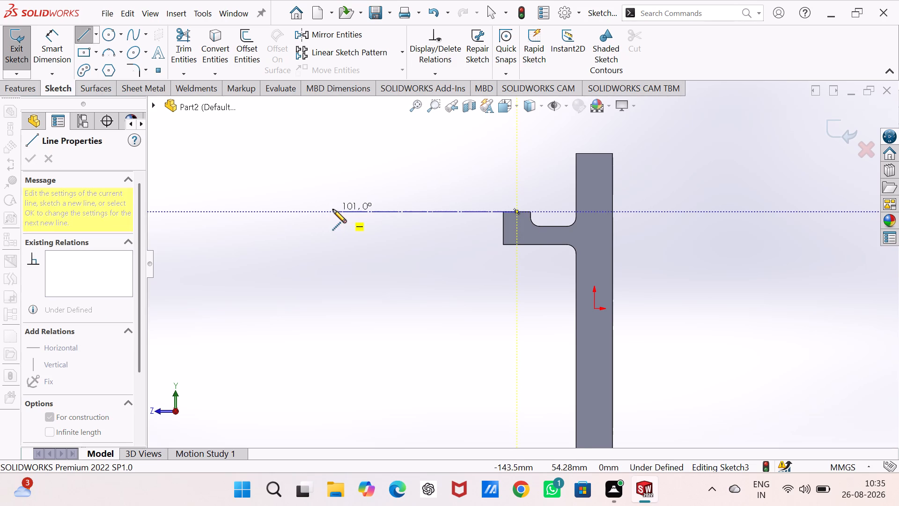
click(333, 209)
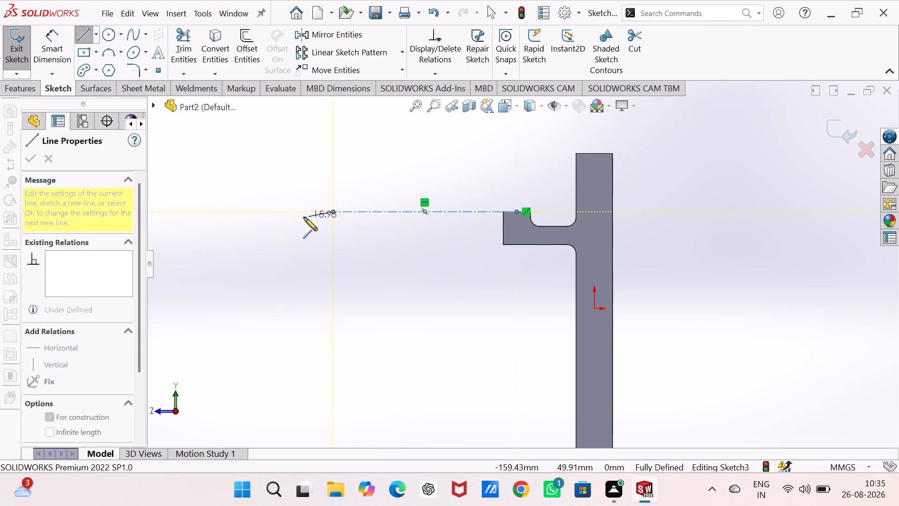
Dimension the centreline's length as 100 mm.
right_drag(304, 217, 308, 157)
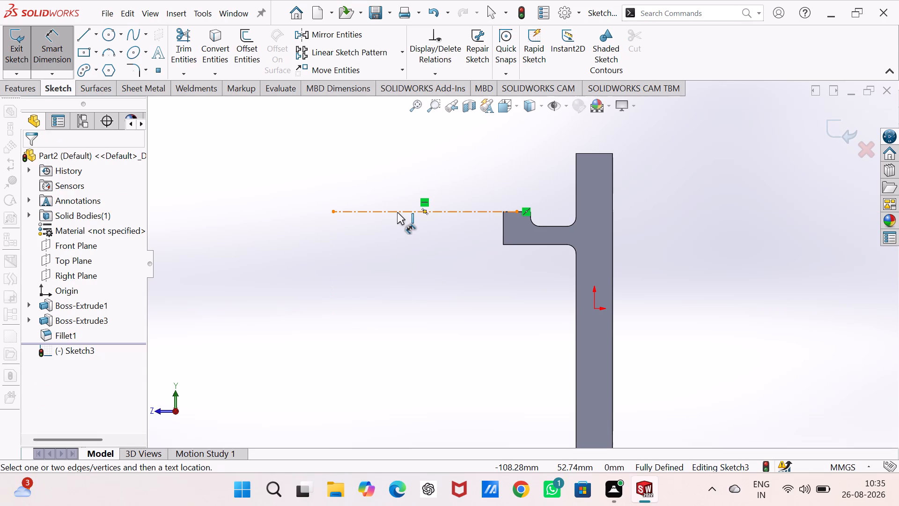
click(402, 212)
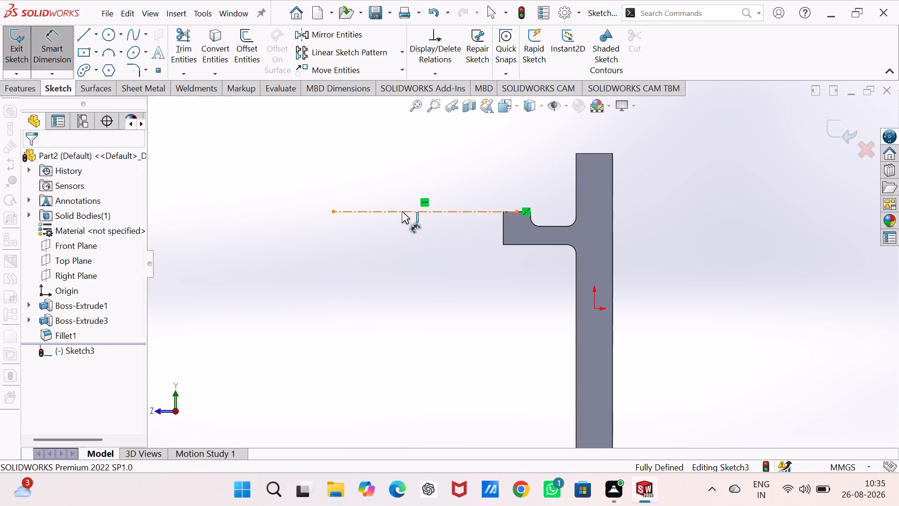
click(405, 179)
double_click(412, 171)
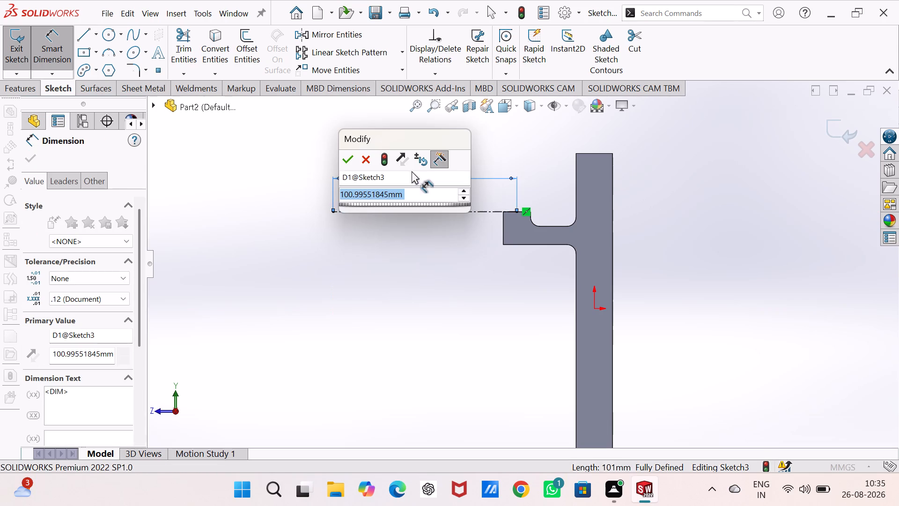
key(1)
text(00)
key(Return)
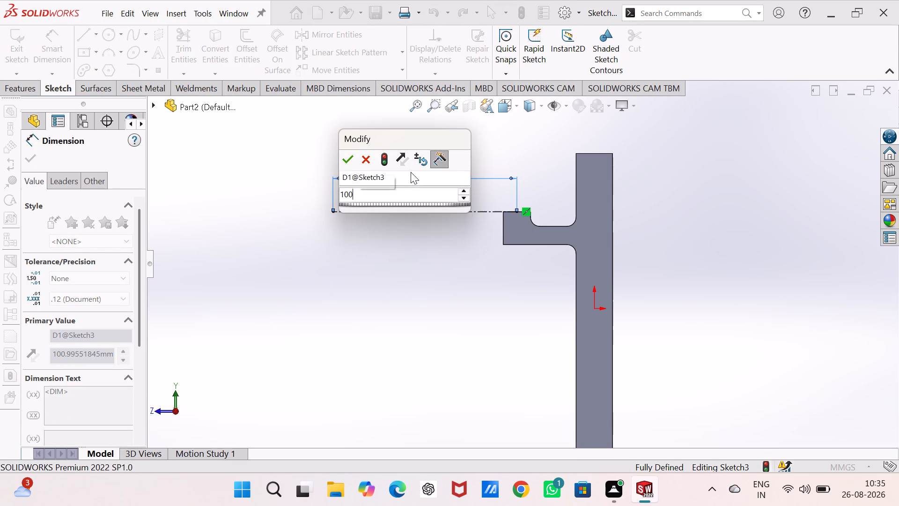
key(Escape)
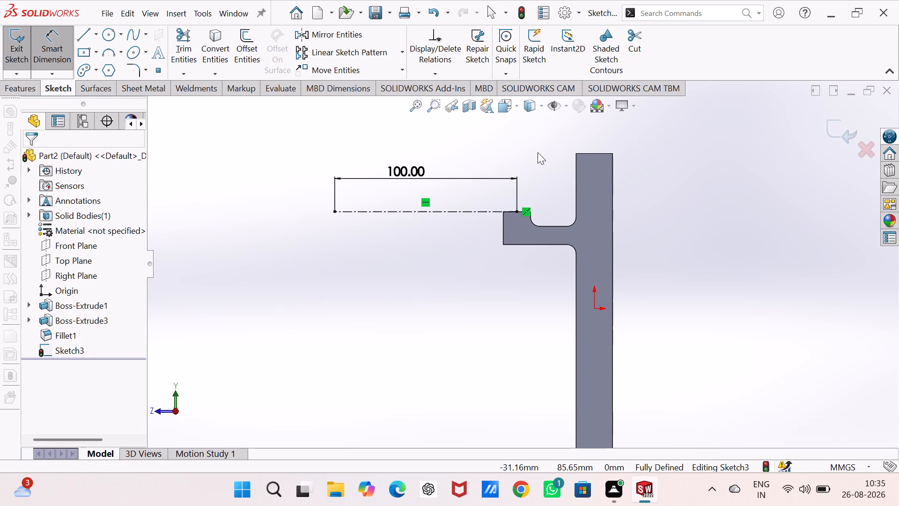
Delete the coincident relation at the centreline's inner end and move the line about 6 mm below the tip's top edge.
right_click(525, 211)
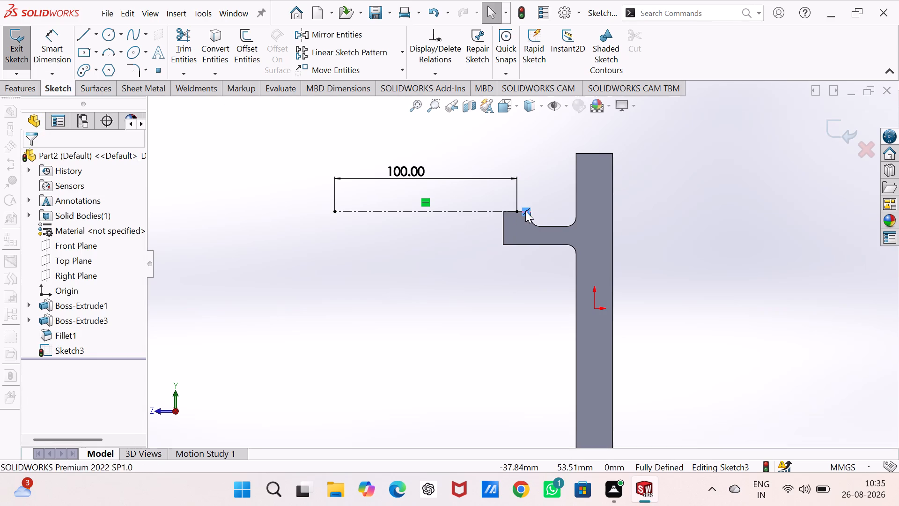
click(556, 385)
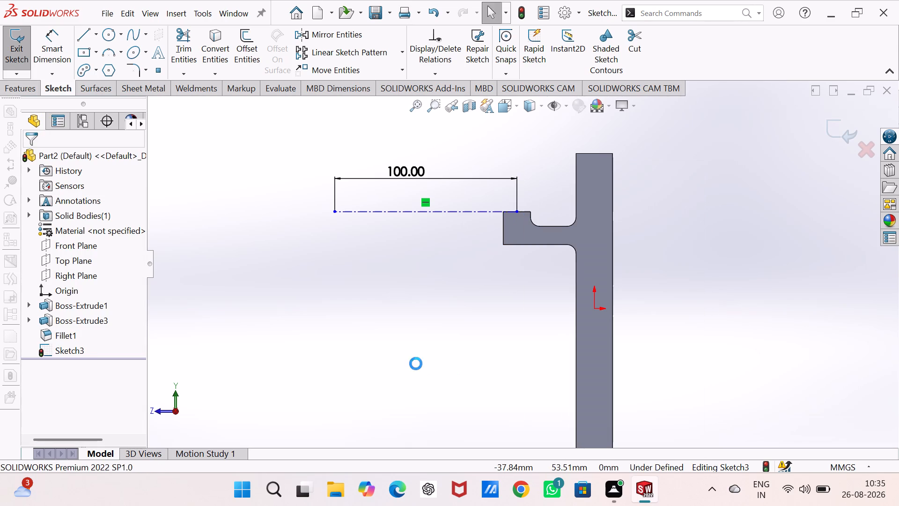
drag(416, 364, 422, 349)
drag(463, 212, 463, 218)
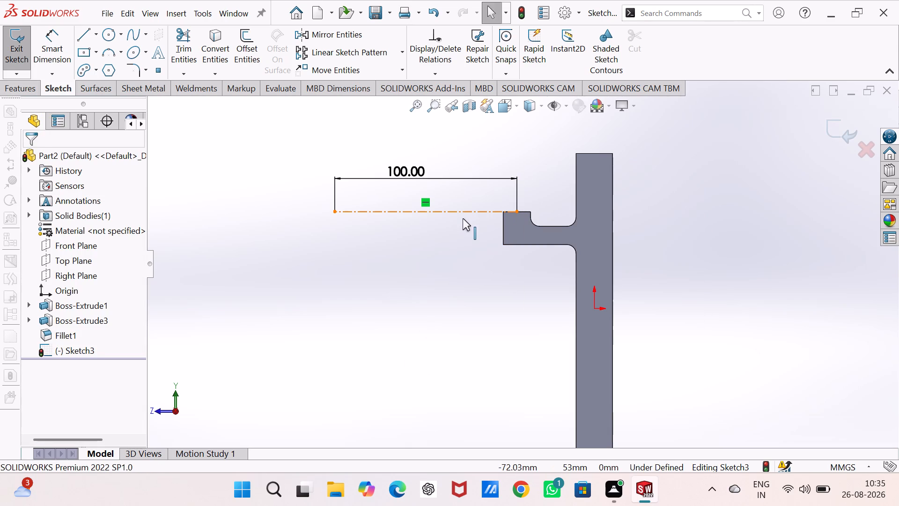
drag(463, 218, 462, 225)
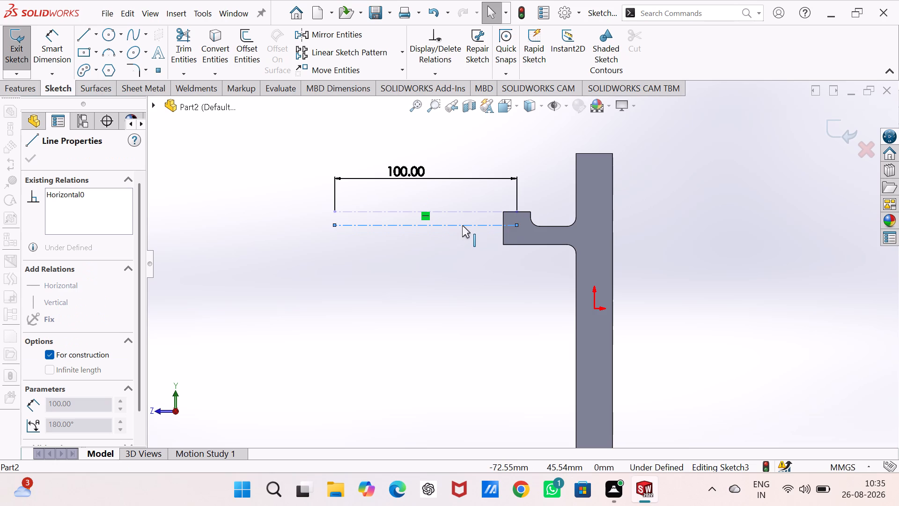
drag(462, 225, 461, 223)
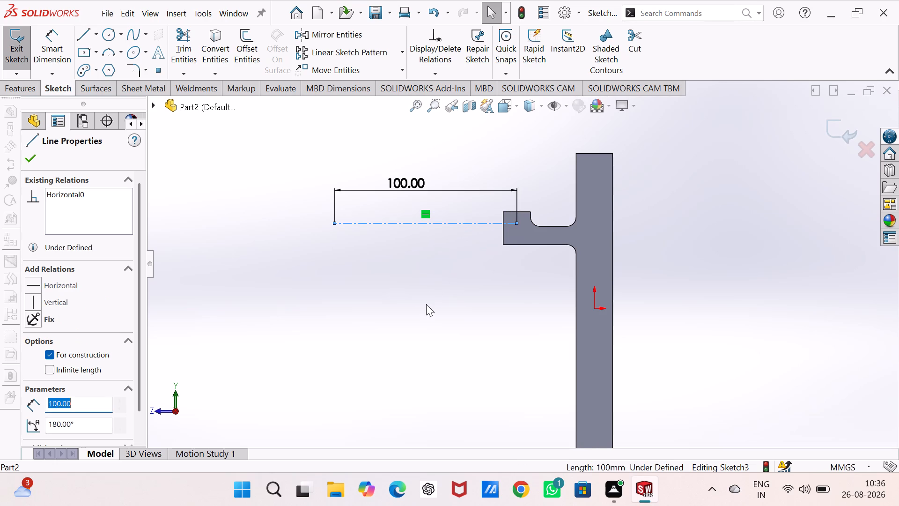
Dimension the centreline's inner endpoint 3 mm below the tip's top edge.
right_drag(426, 305, 449, 228)
click(516, 223)
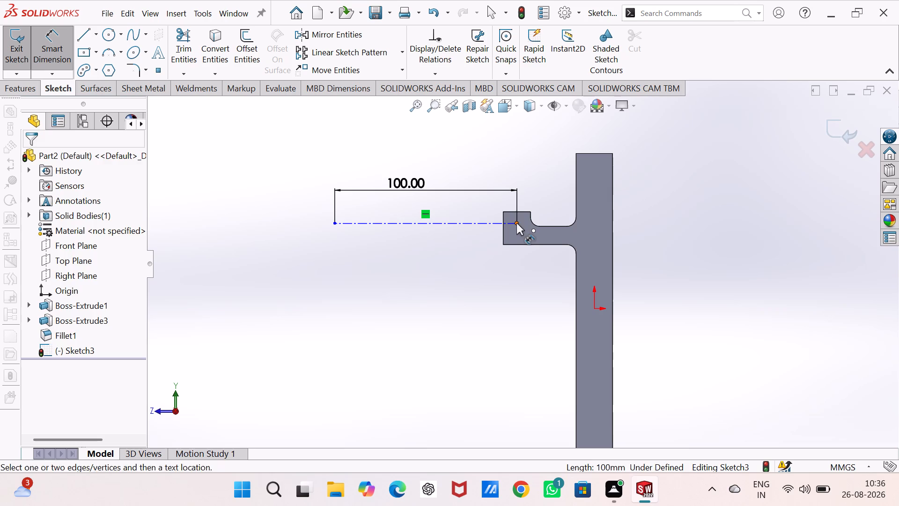
click(520, 210)
click(537, 188)
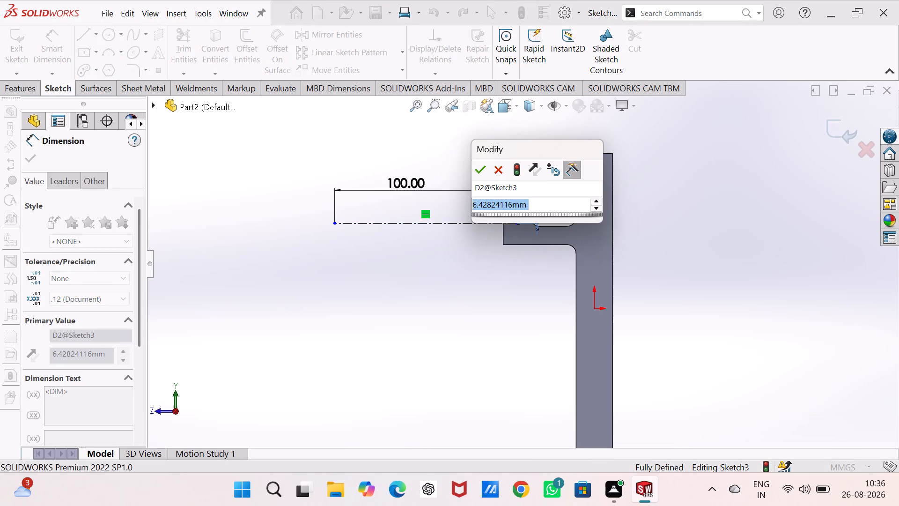
key(3)
key(Return)
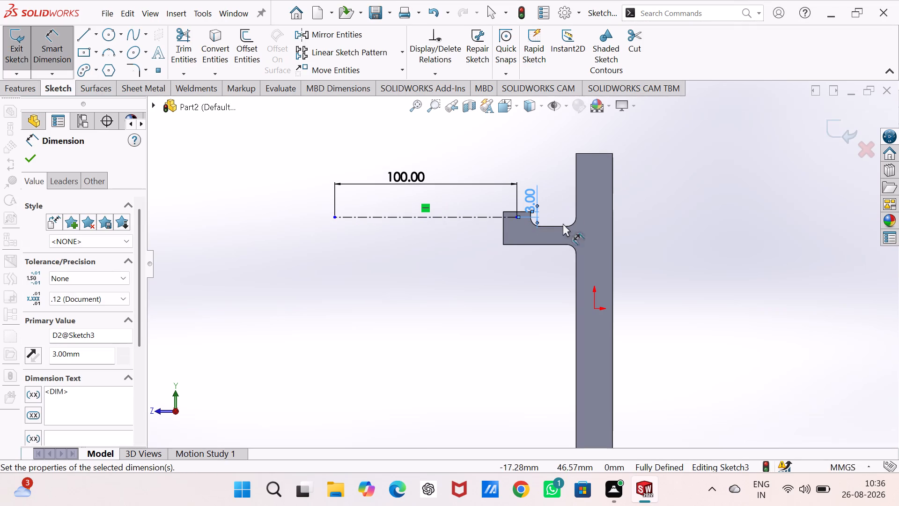
Set the centreline's distance below the tip's top edge to 4 mm.
double_click(529, 201)
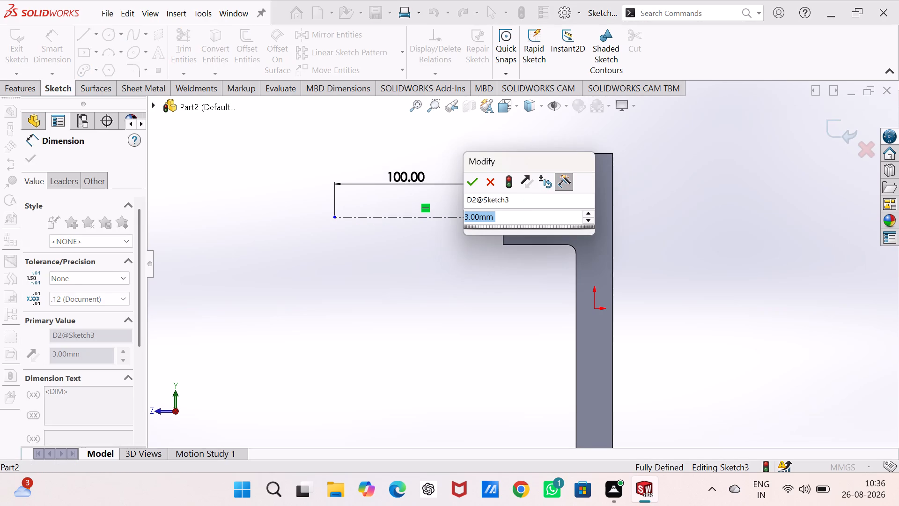
key(4)
key(Return)
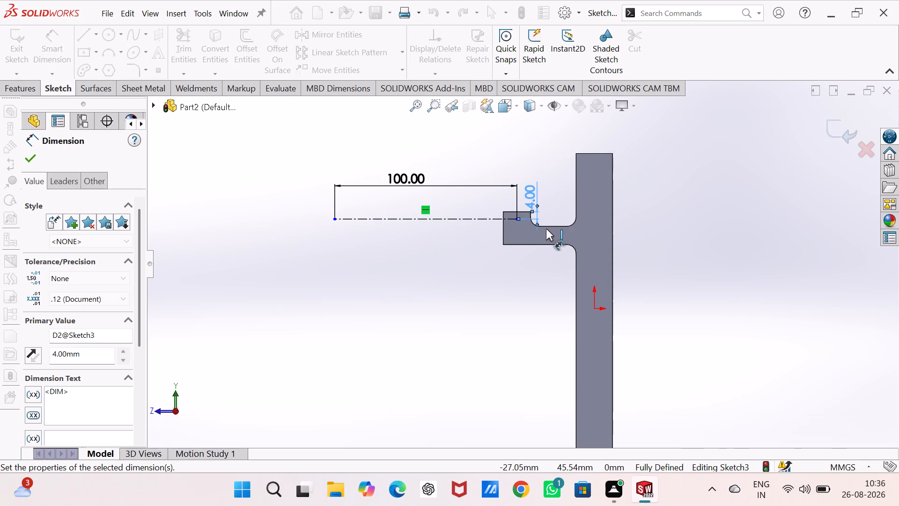
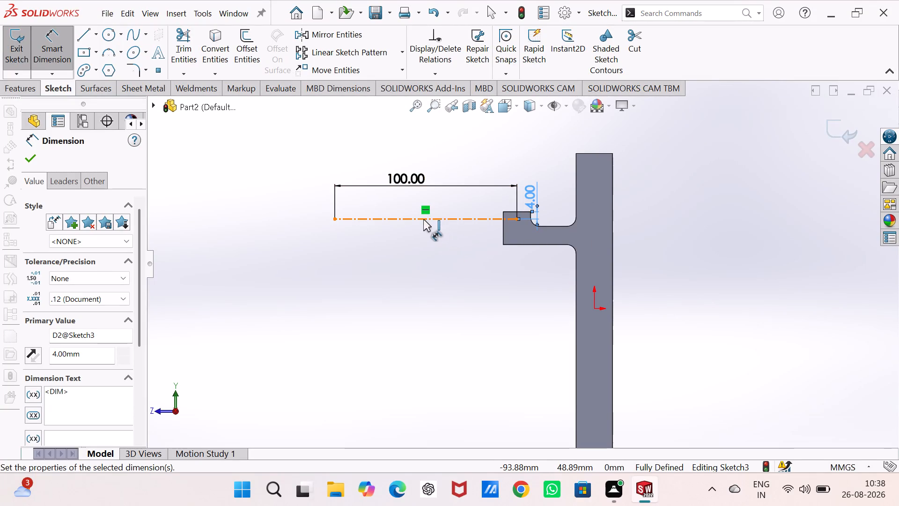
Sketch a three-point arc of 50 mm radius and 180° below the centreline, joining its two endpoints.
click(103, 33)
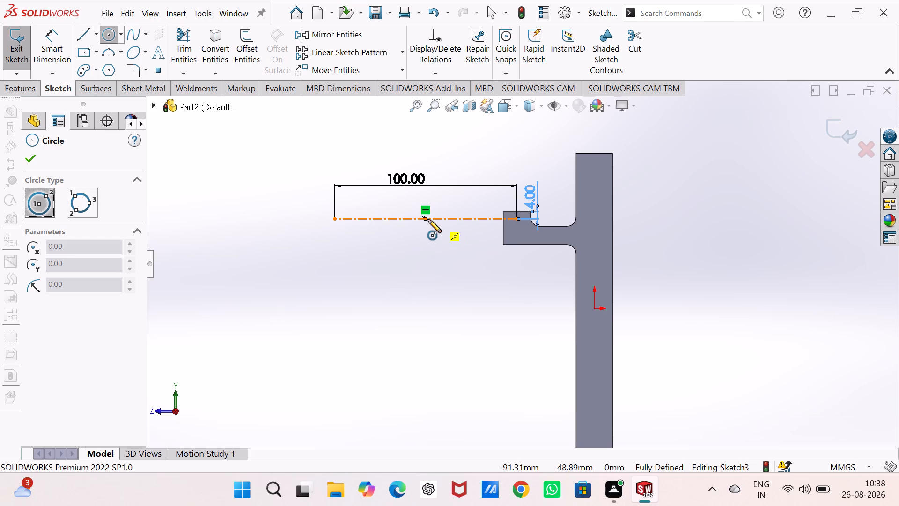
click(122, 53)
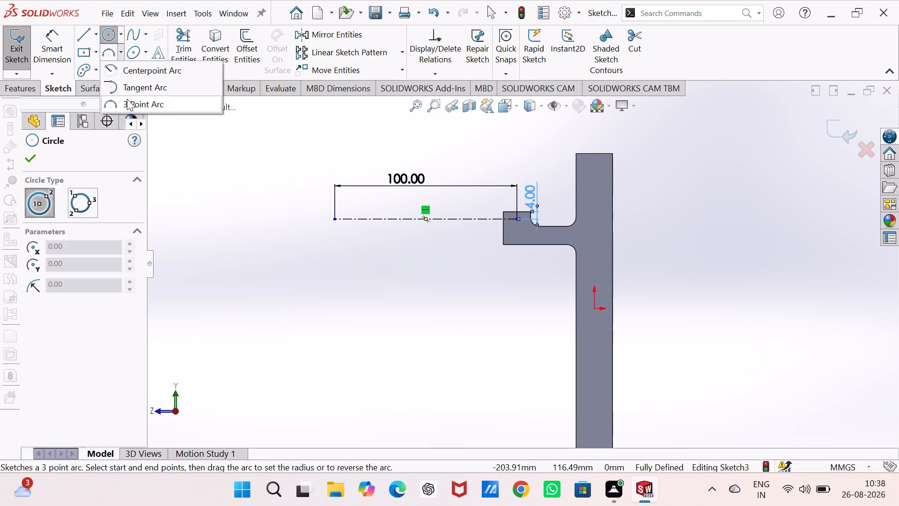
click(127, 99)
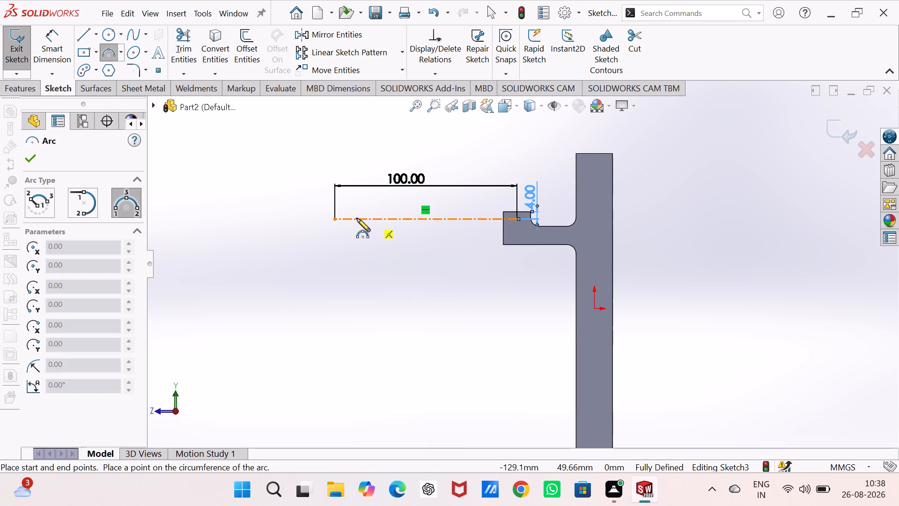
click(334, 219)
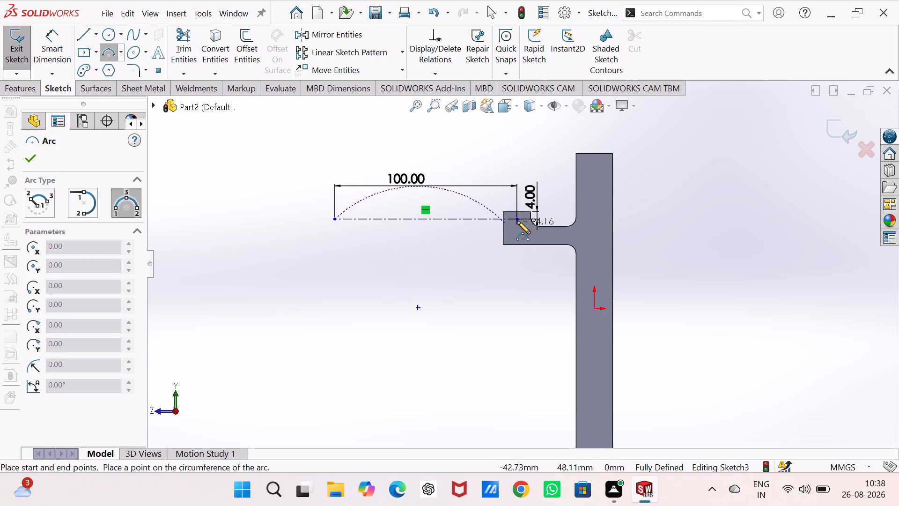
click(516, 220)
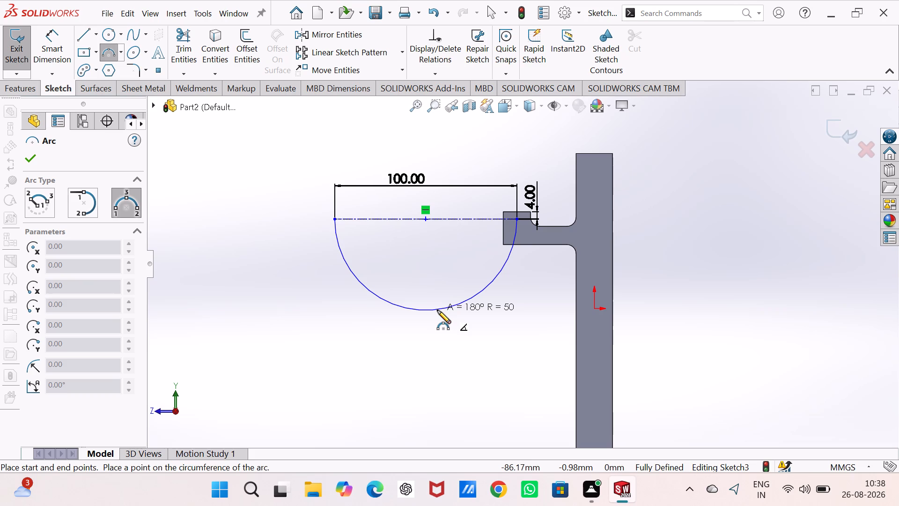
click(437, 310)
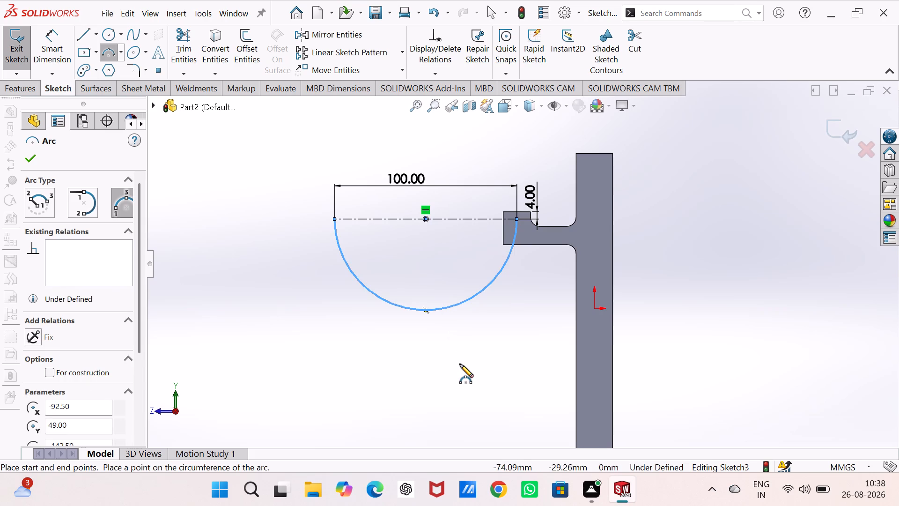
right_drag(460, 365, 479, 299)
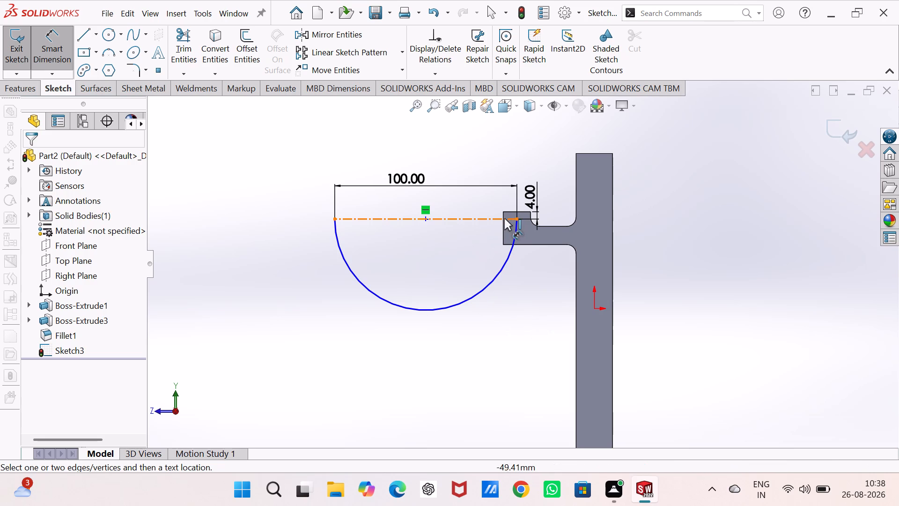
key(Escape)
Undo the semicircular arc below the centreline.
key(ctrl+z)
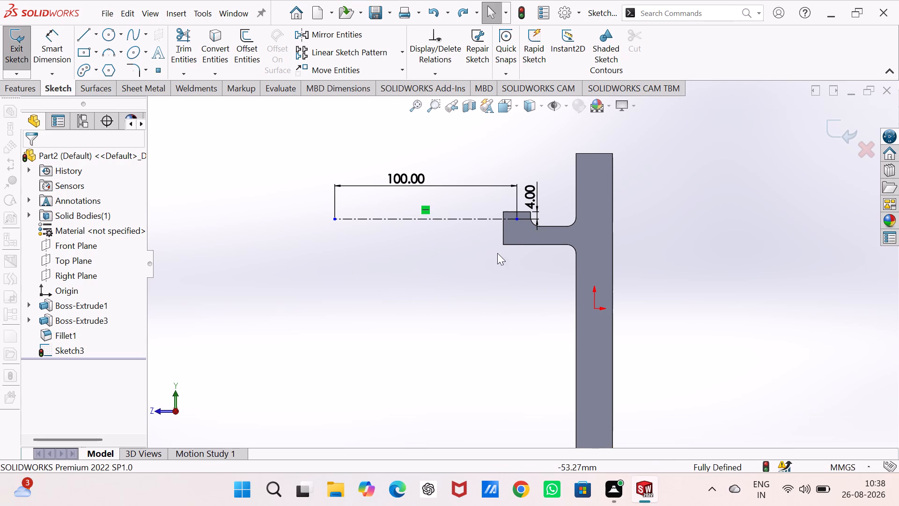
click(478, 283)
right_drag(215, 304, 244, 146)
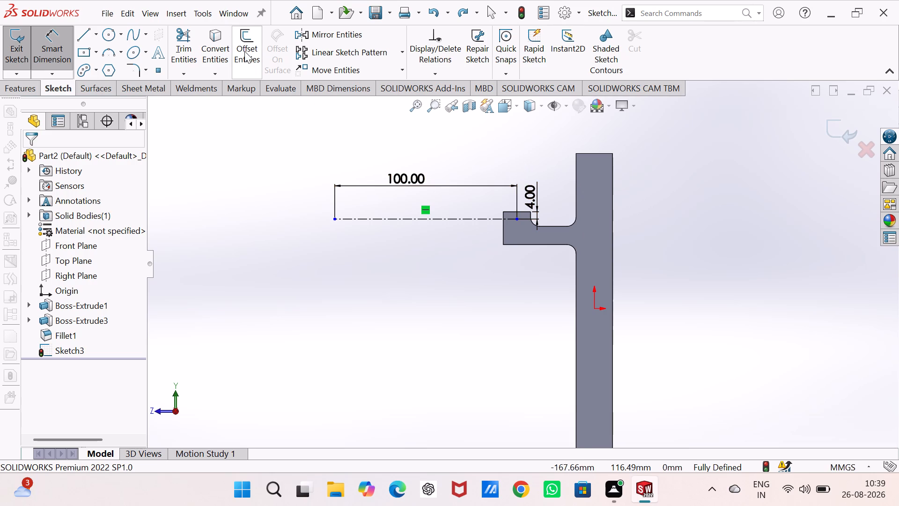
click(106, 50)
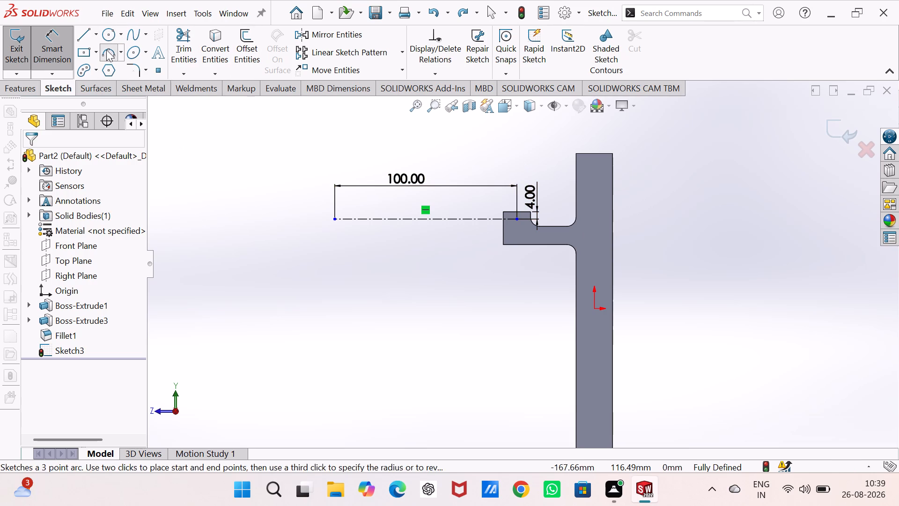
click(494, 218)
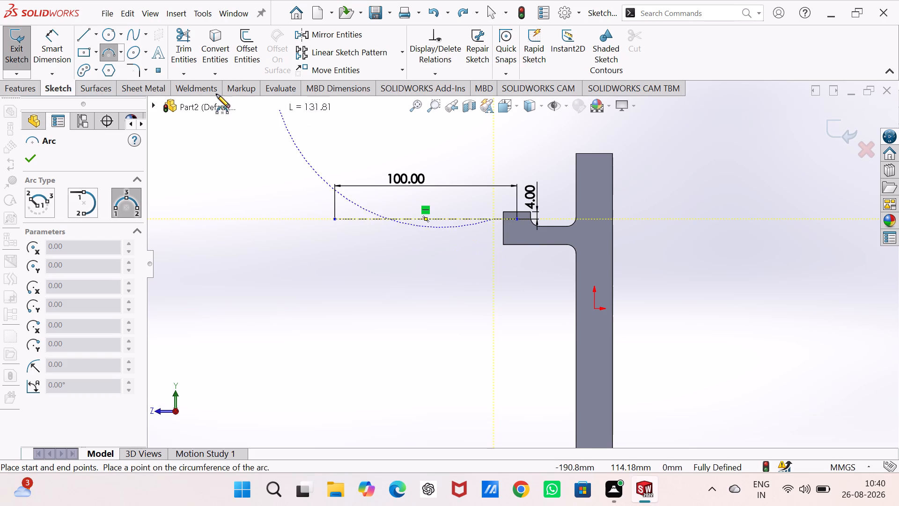
Sketch a vertical line downward from a point on the centreline just outside the arm's tip.
click(98, 33)
click(93, 47)
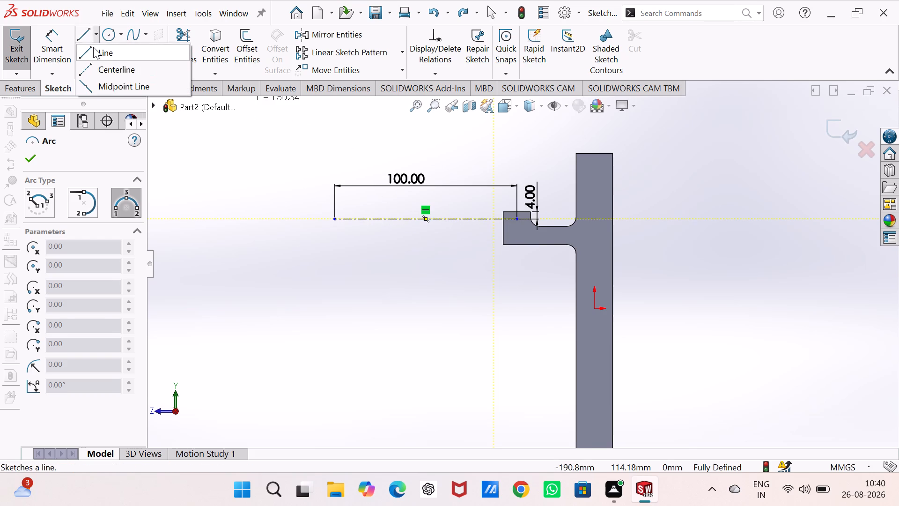
click(494, 217)
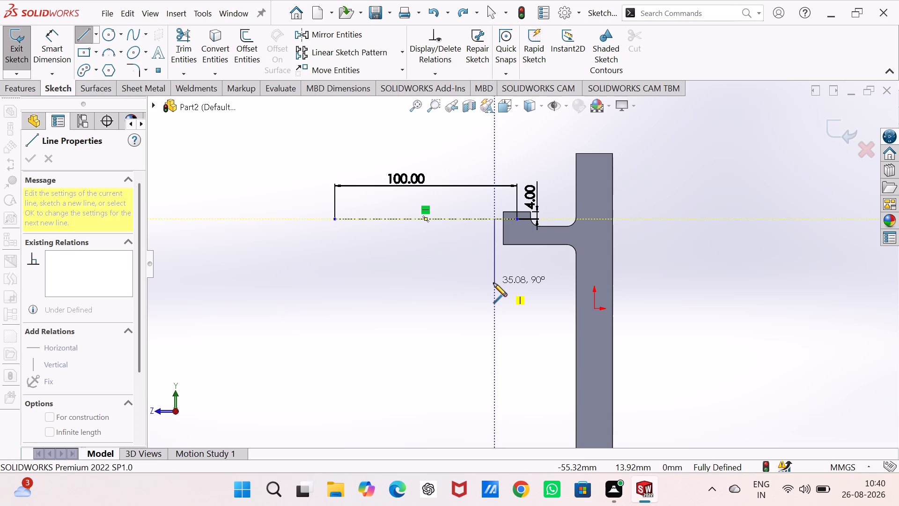
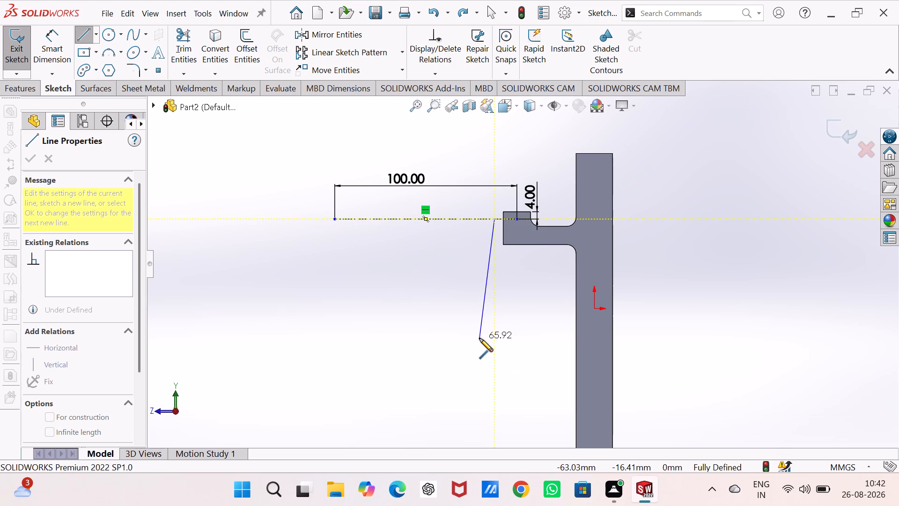
Sketch an open three-sided profile below the centreline, with sides about 46 mm high and a horizontal base about 60 mm long.
click(494, 302)
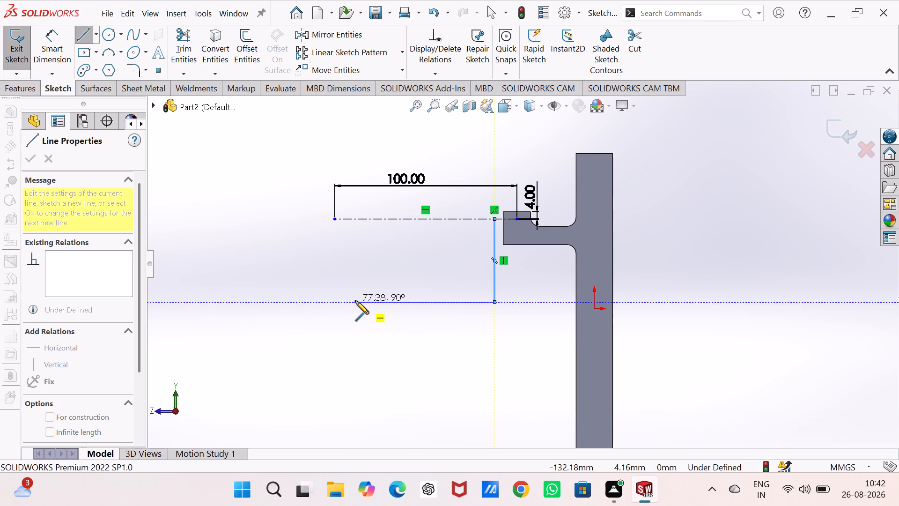
click(385, 300)
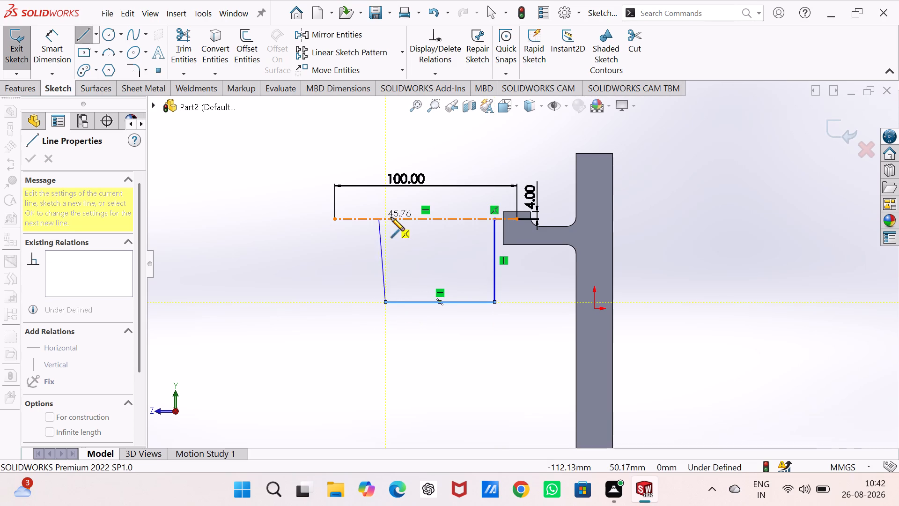
click(386, 218)
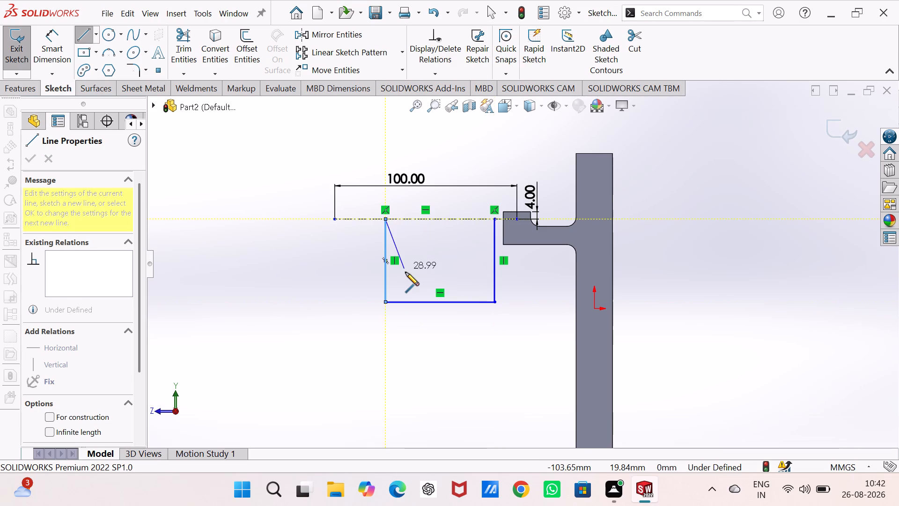
key(grave)
key(Escape)
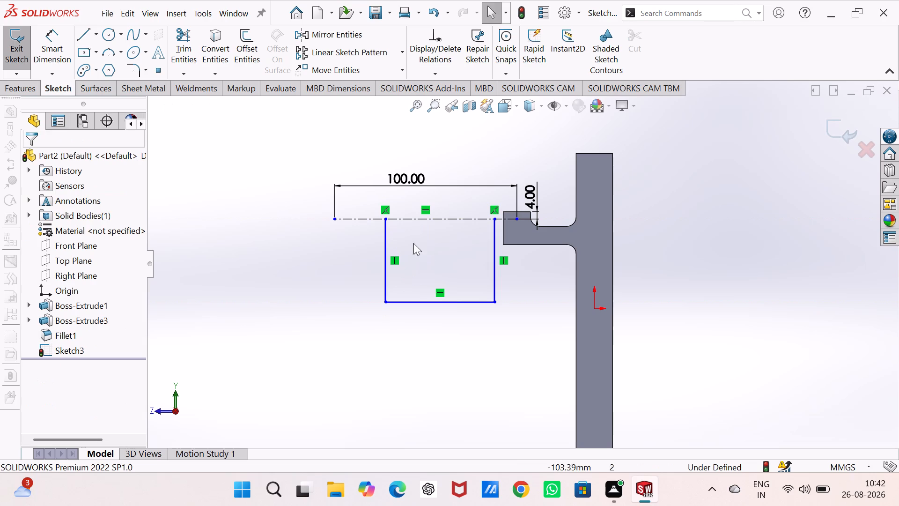
Dimension the distance between the two vertical lines' upper endpoints on the centreline as 60 mm.
right_drag(354, 357, 351, 246)
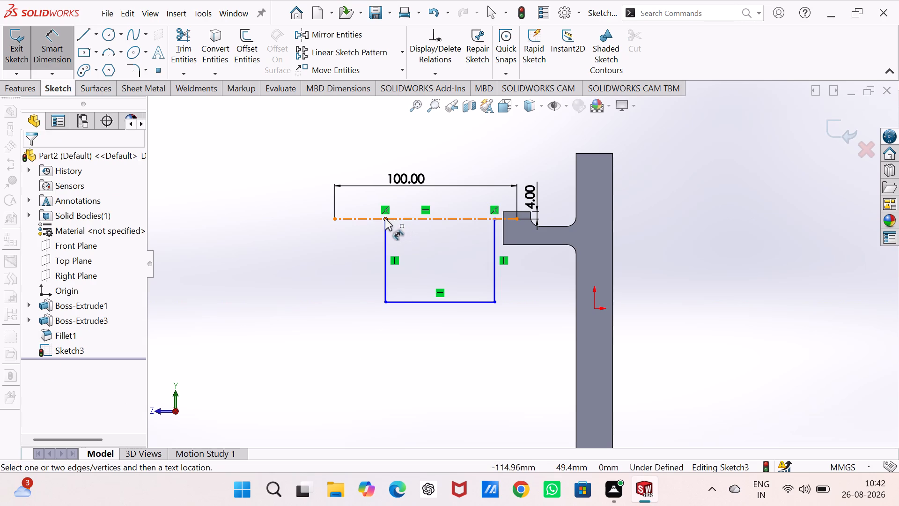
drag(385, 218, 395, 219)
click(497, 219)
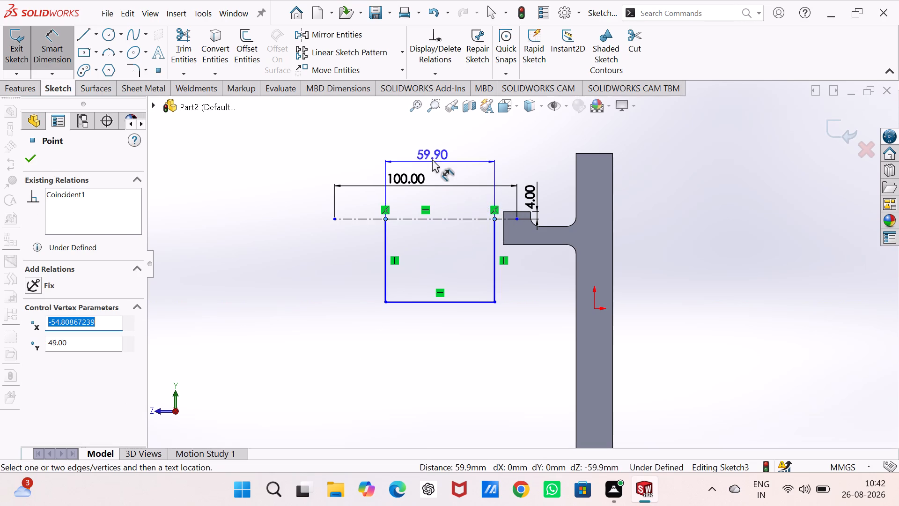
click(432, 157)
double_click(432, 155)
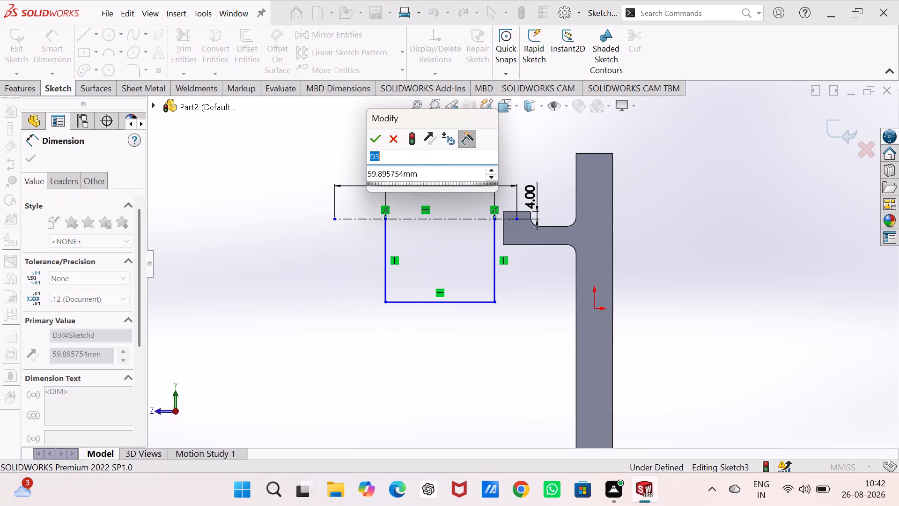
double_click(431, 167)
double_click(432, 174)
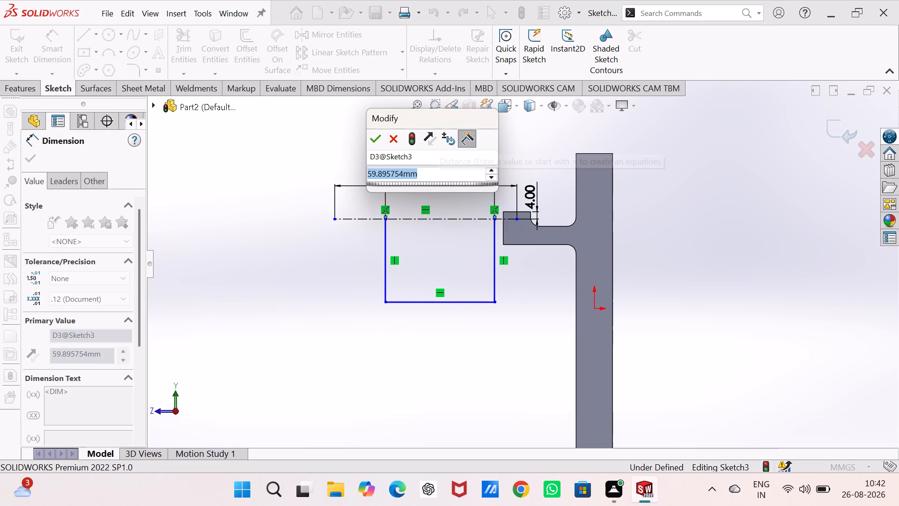
text(60)
key(Return)
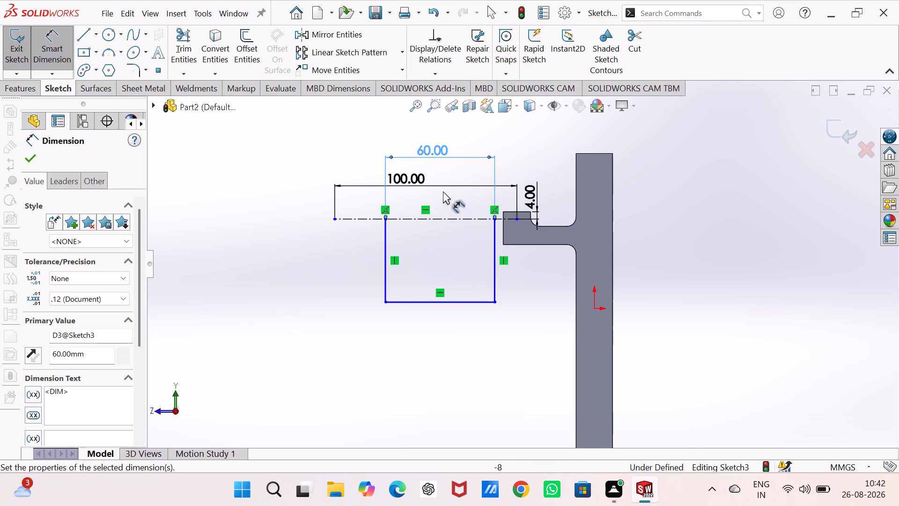
key(Escape)
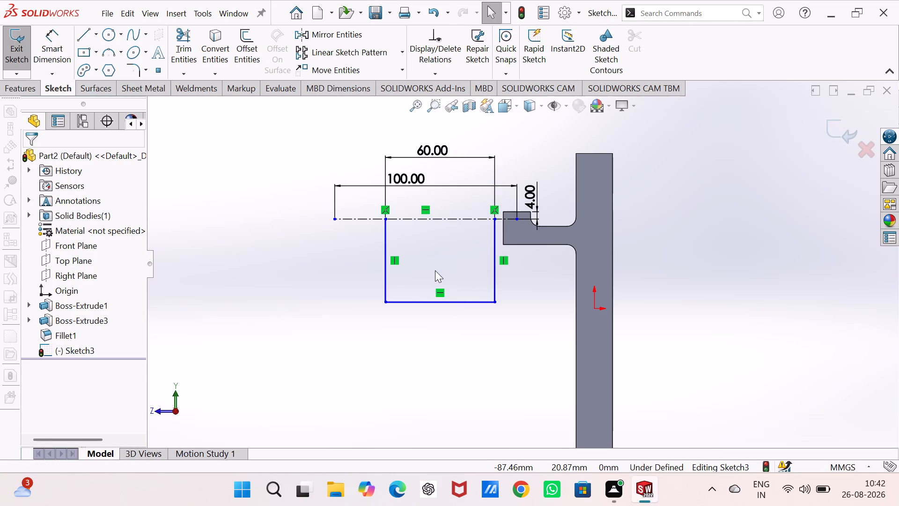
Dimension the gap between the nearer vertical line's upper endpoint and the arm's tip as 4 mm.
right_drag(777, 318, 764, 204)
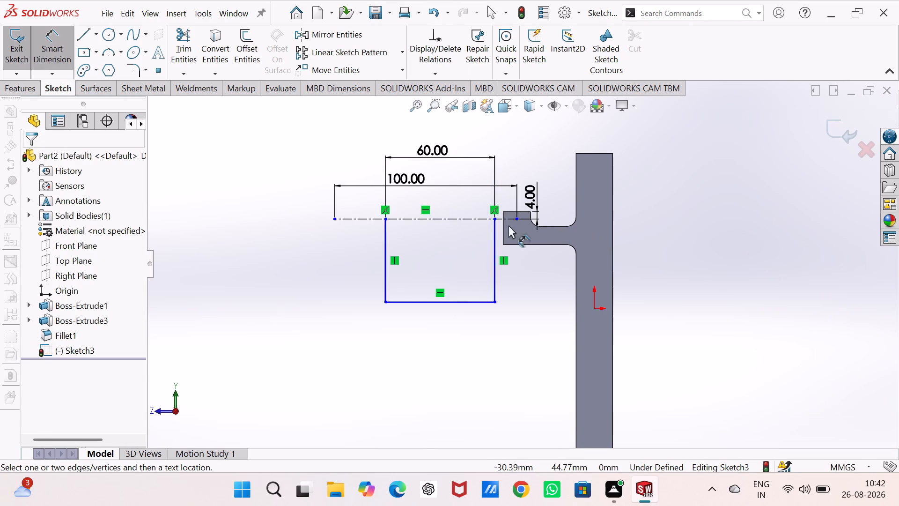
click(494, 217)
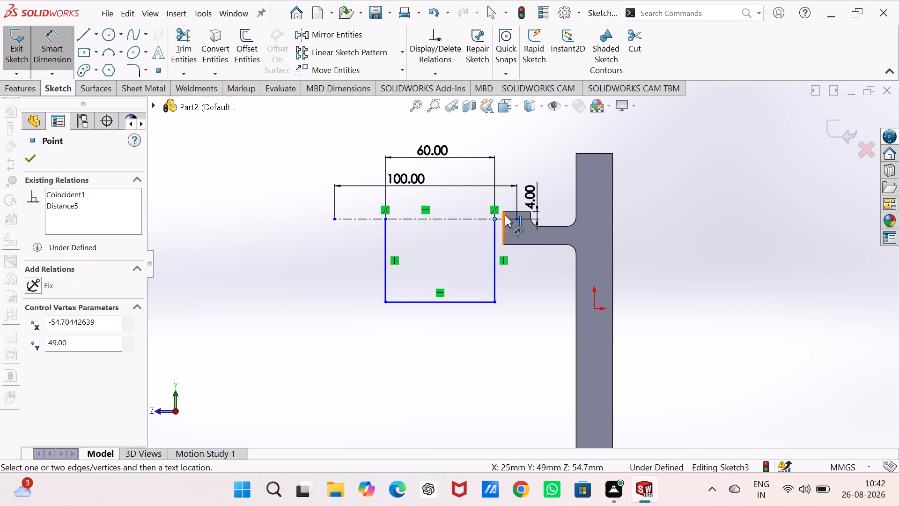
click(505, 215)
click(499, 141)
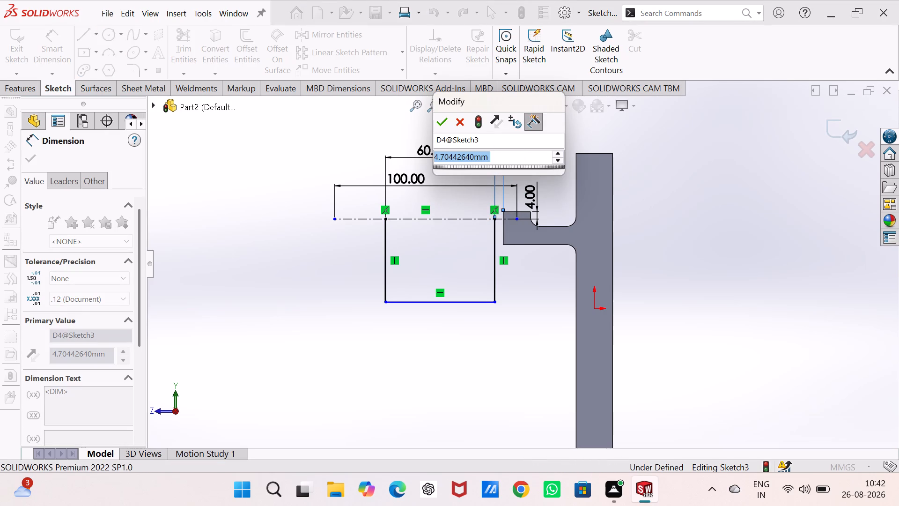
key(4)
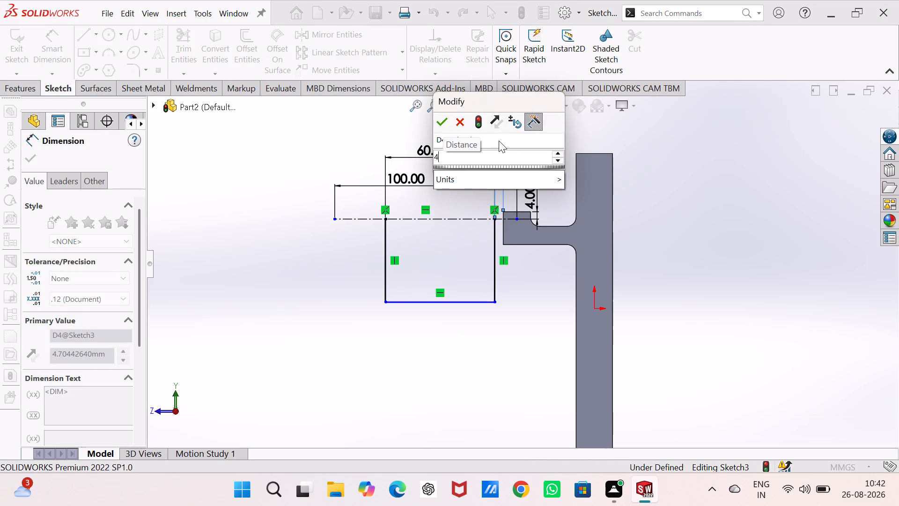
key(Return)
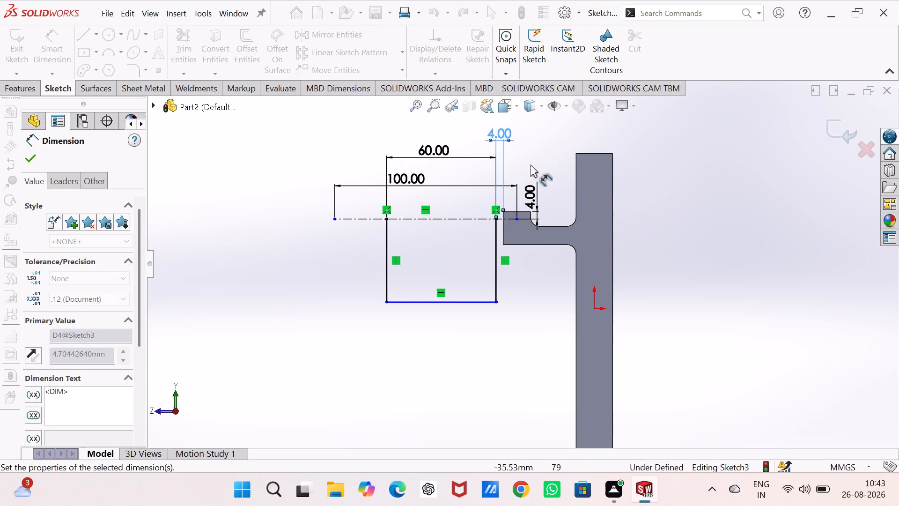
Dimension the vertical line nearest the arm as 50 mm long.
click(495, 301)
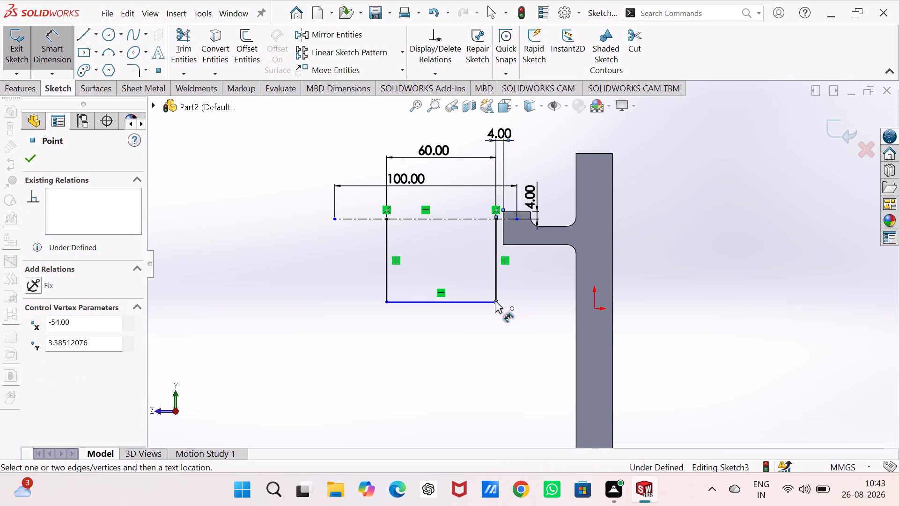
click(495, 218)
click(542, 268)
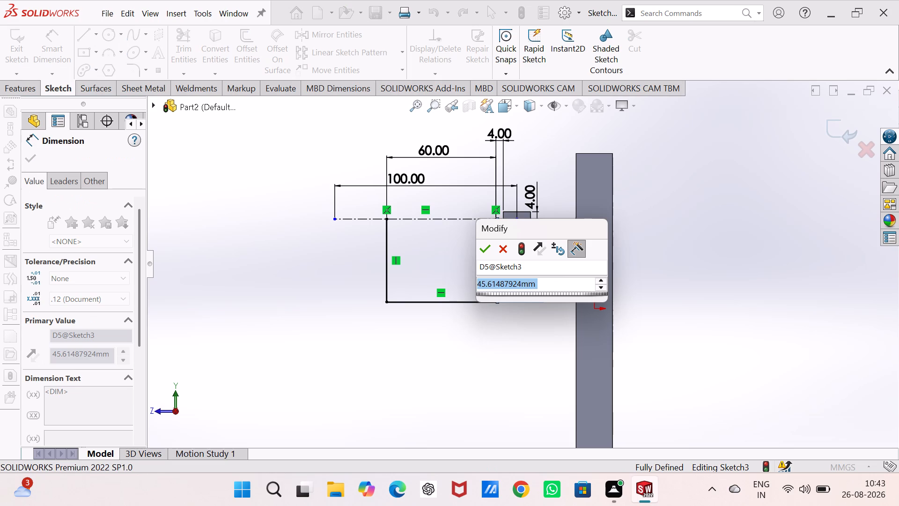
text(50)
key(Return)
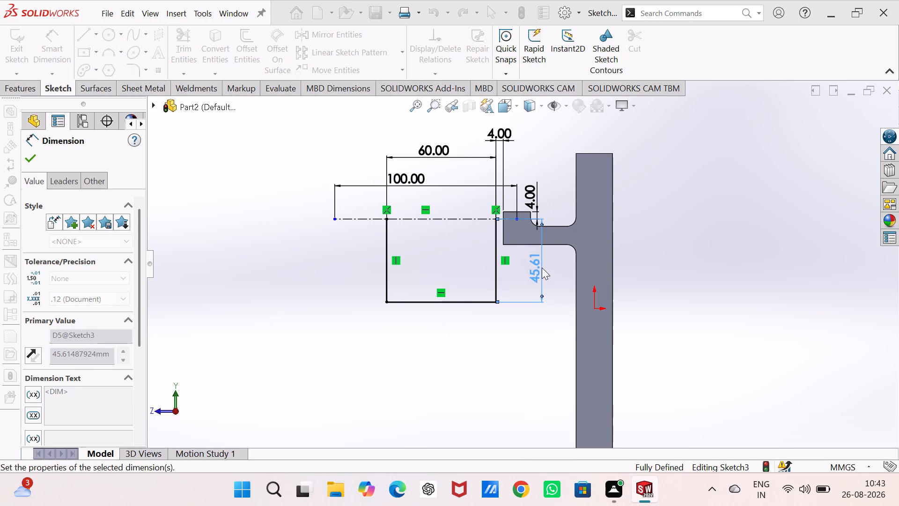
key(Escape)
key(Escape)
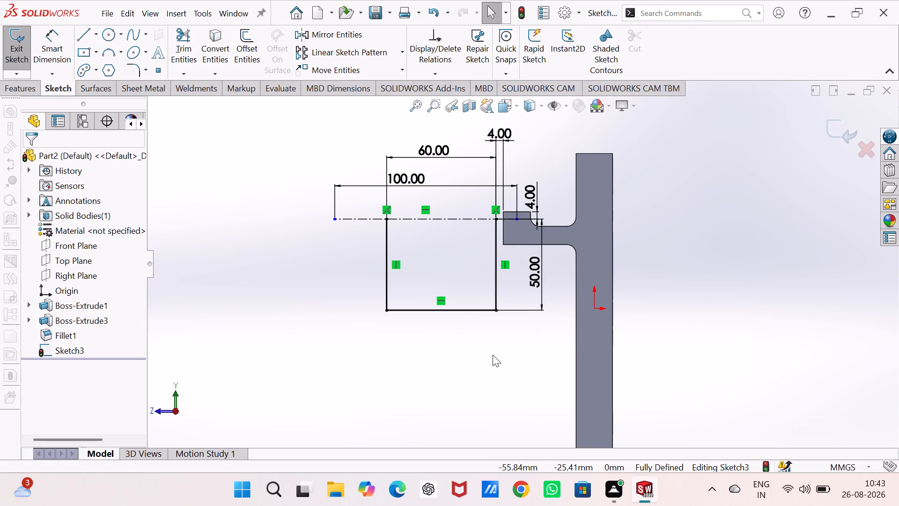
Delete the horizontal base line joining the two vertical lines.
click(474, 313)
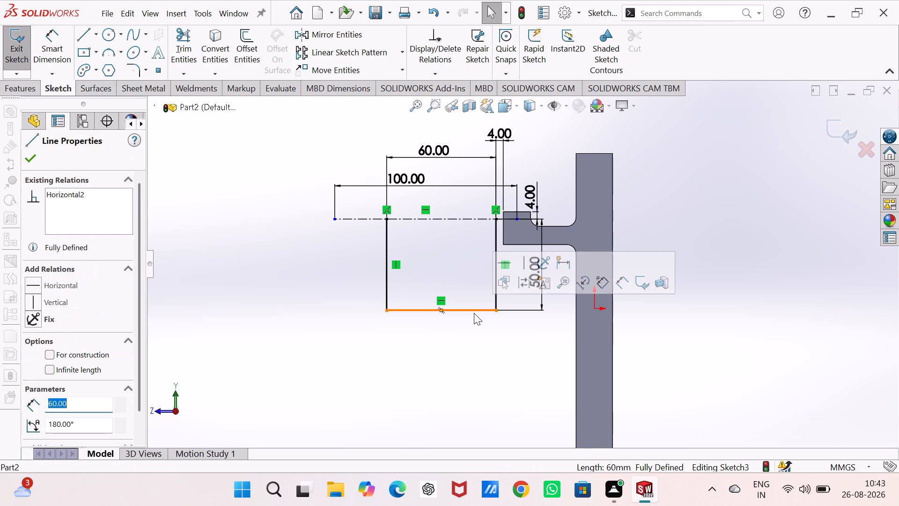
key(Delete)
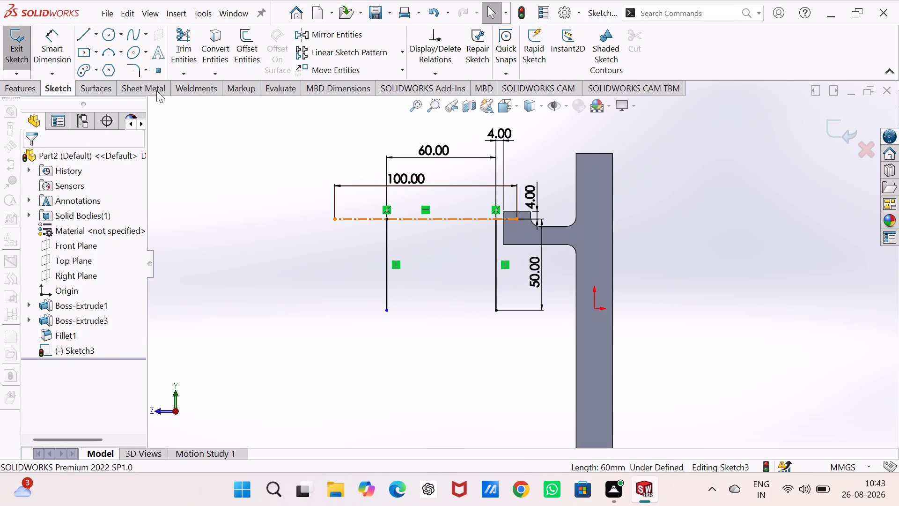
Sketch a downward-bulging three-point arc of about 60.5 mm radius between the lower ends of the two vertical lines.
click(109, 51)
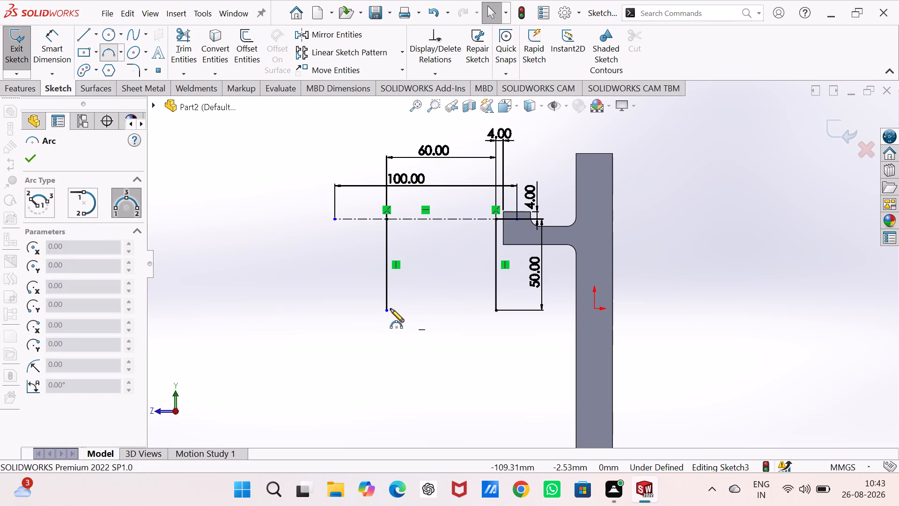
click(388, 311)
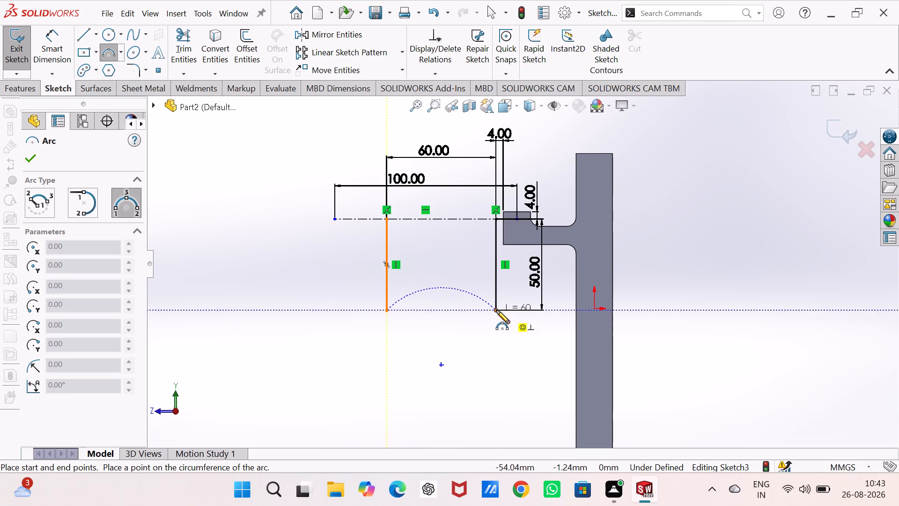
click(496, 310)
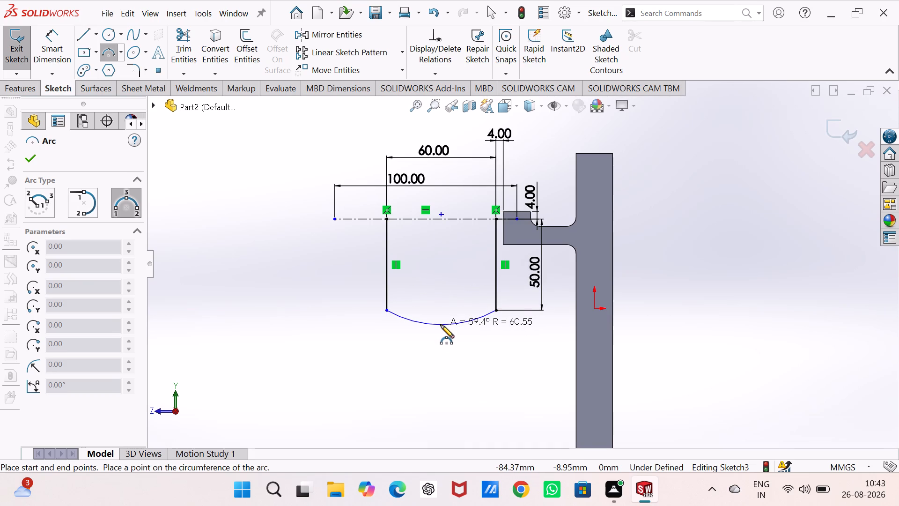
click(441, 325)
Dimension the bottom arc with a radius of 60 mm.
right_drag(371, 367, 348, 243)
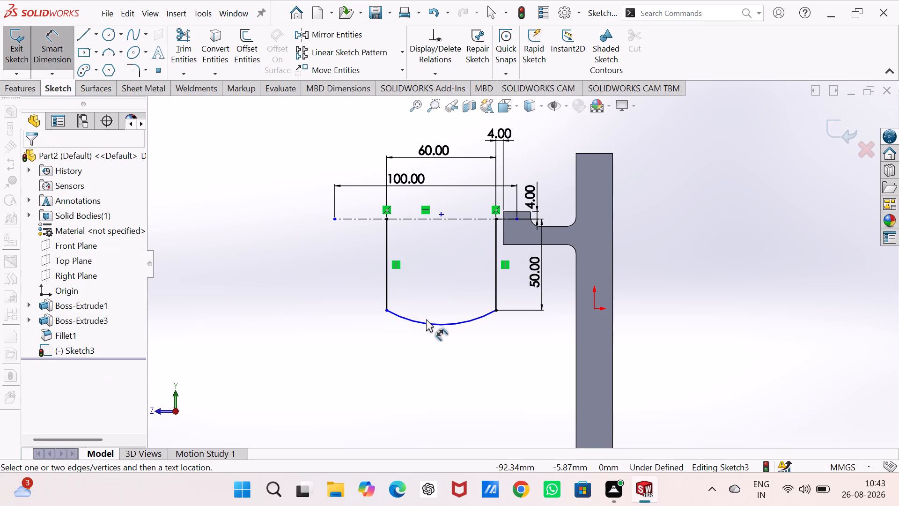
click(426, 322)
click(419, 350)
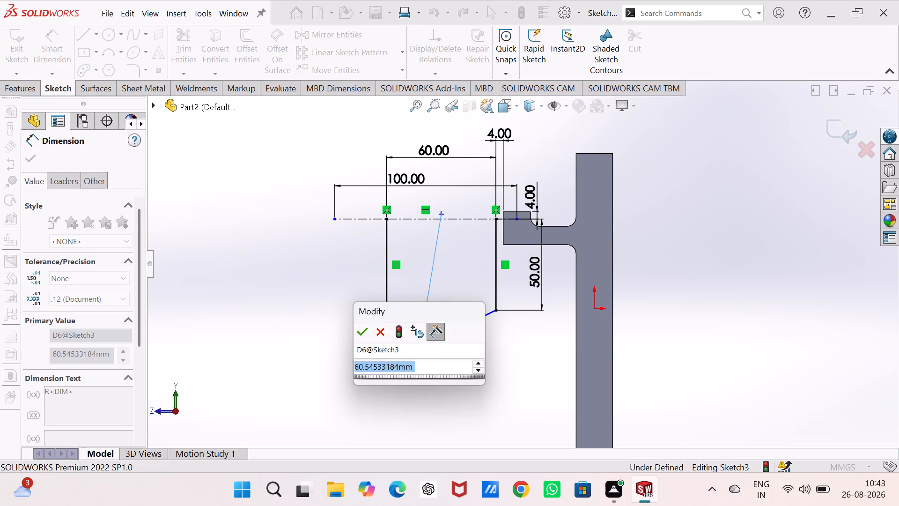
text(60)
key(Return)
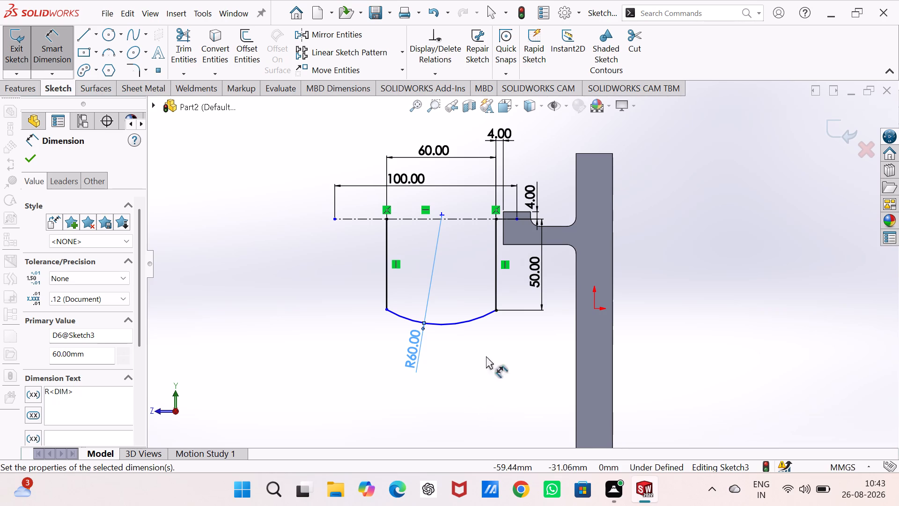
key(Escape)
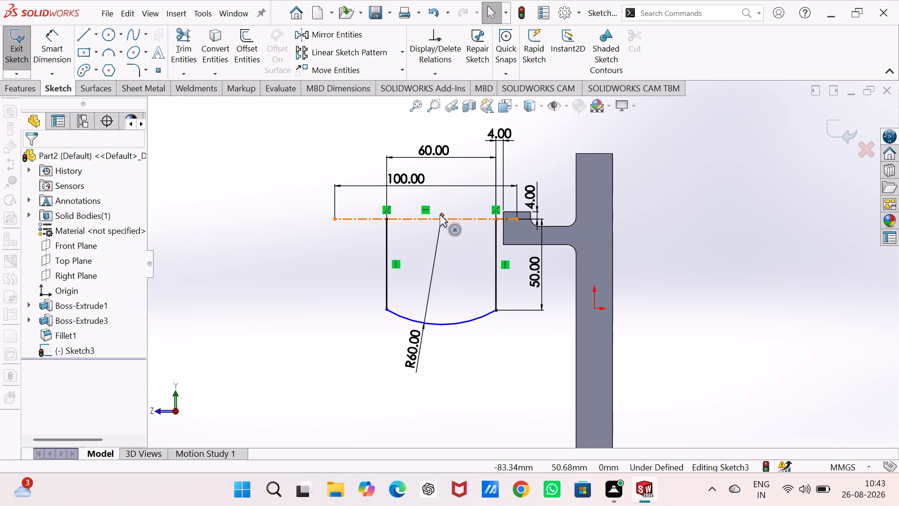
Add a coincident relation between the arc's centre point and the horizontal centreline.
click(440, 215)
ctrl+click(450, 219)
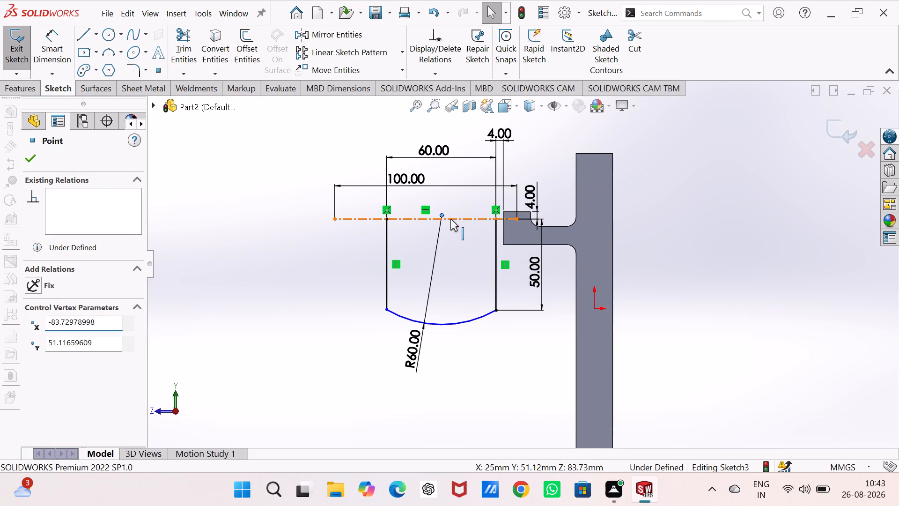
click(63, 357)
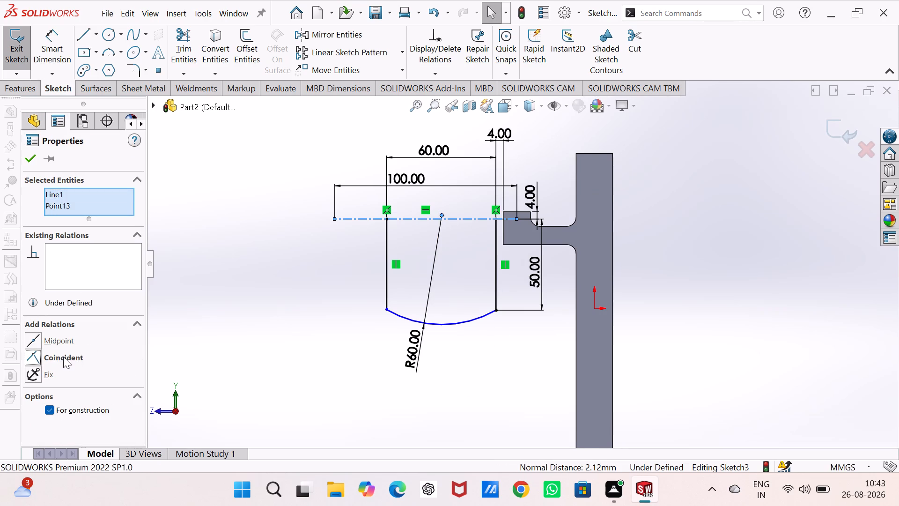
click(207, 298)
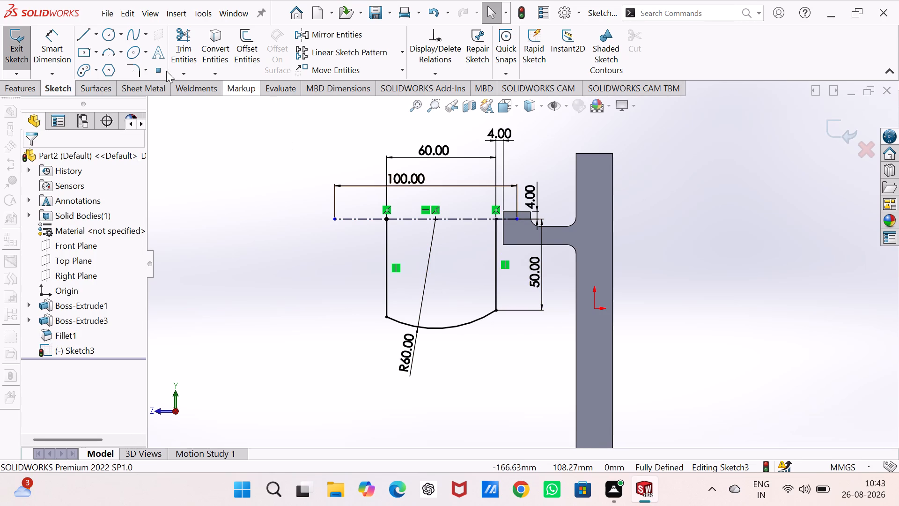
Sketch a horizontal line along the centreline joining the upper ends of the two vertical lines.
click(88, 30)
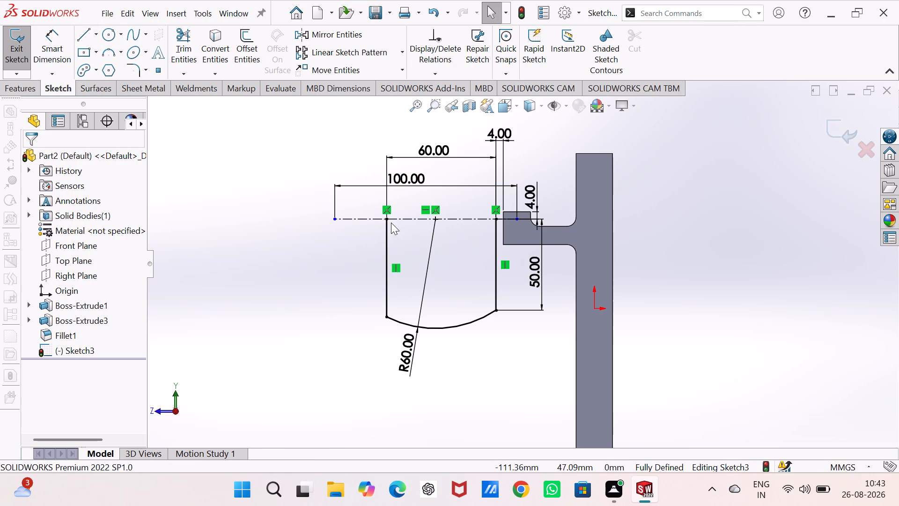
click(387, 220)
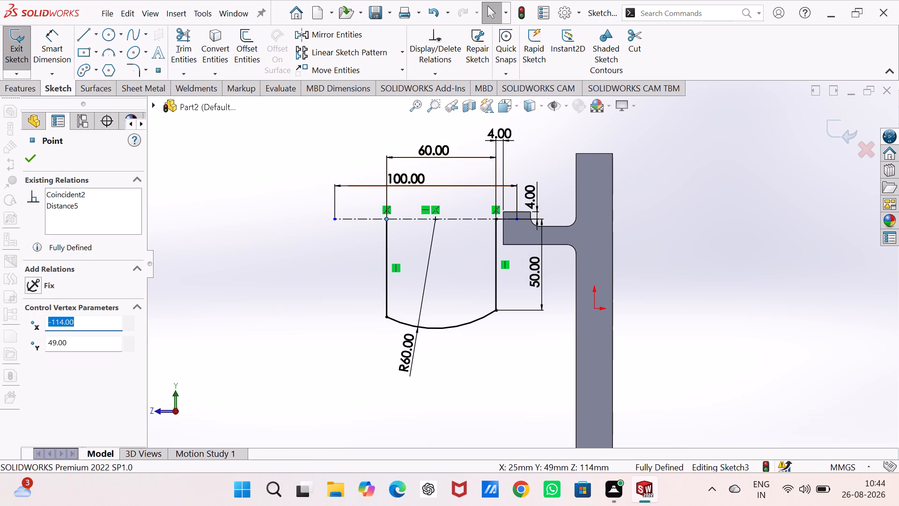
click(85, 36)
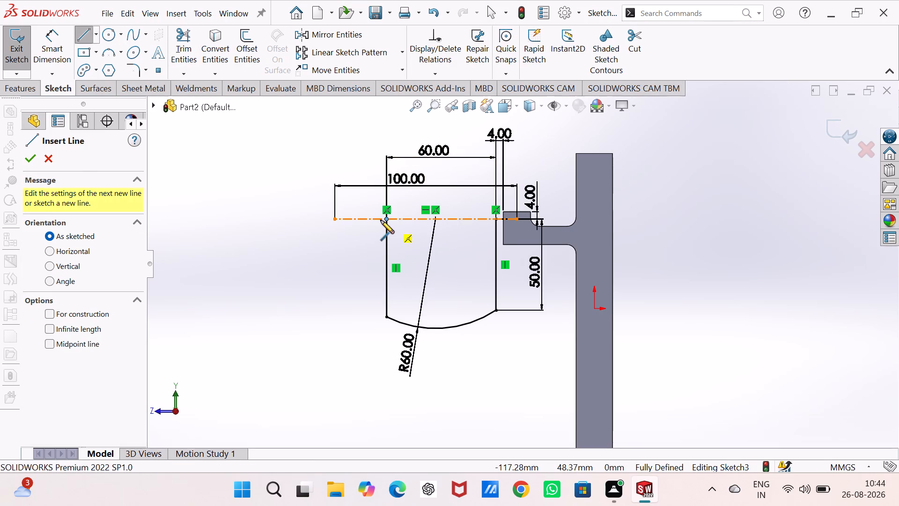
click(385, 218)
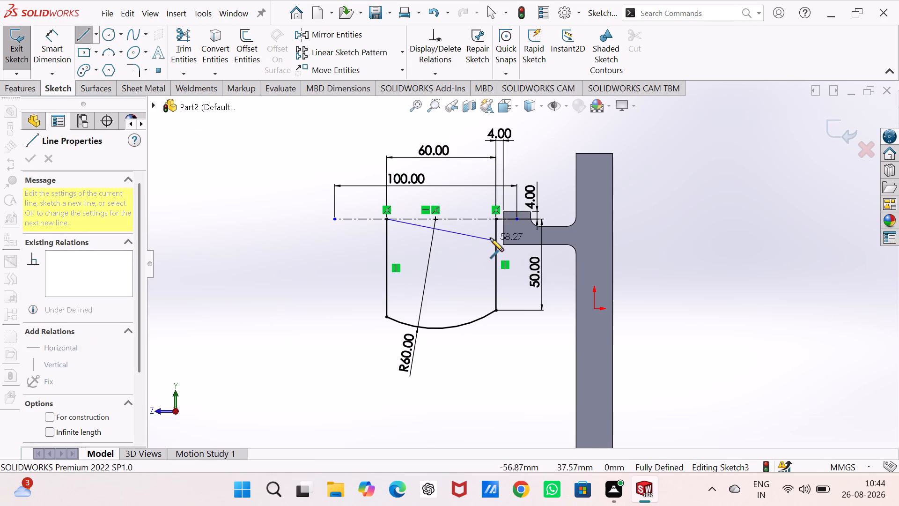
click(495, 220)
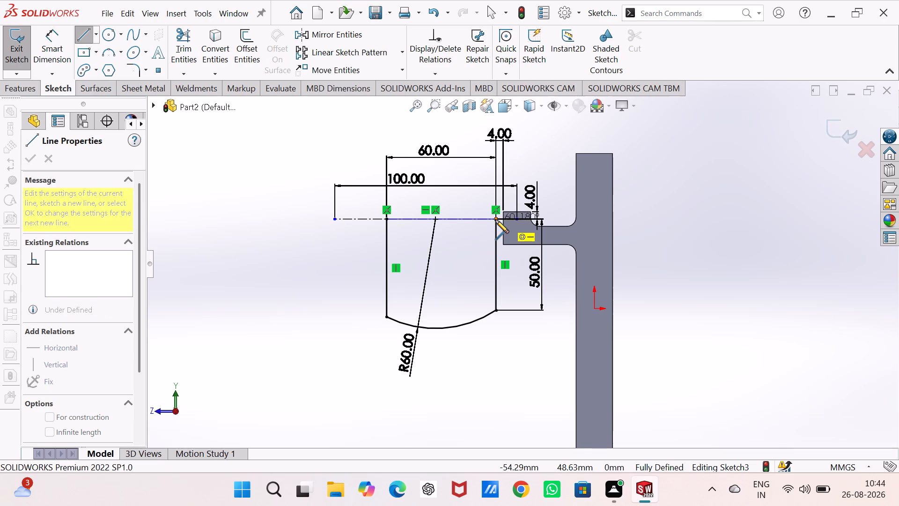
right_click(252, 269)
click(286, 280)
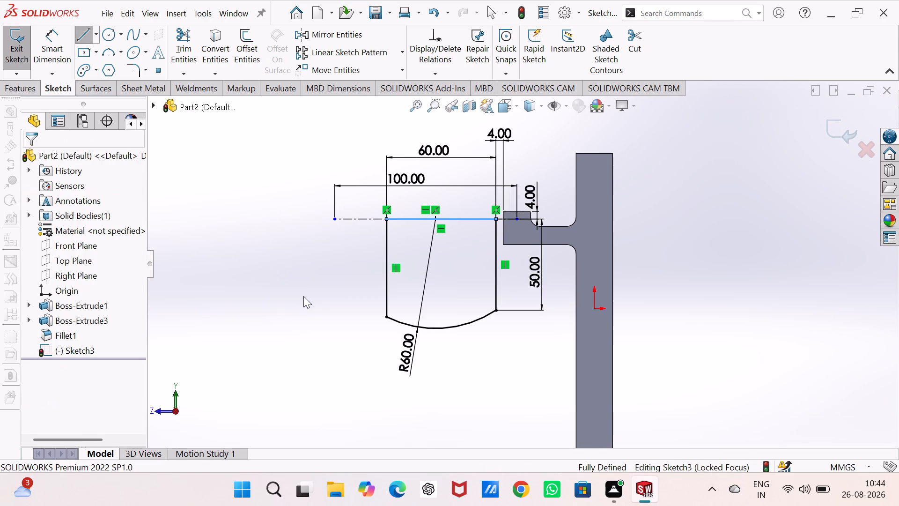
click(329, 294)
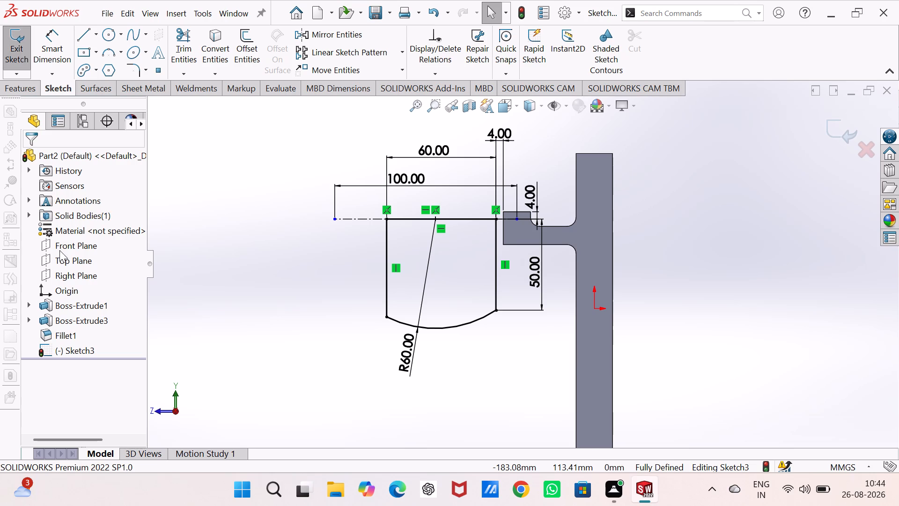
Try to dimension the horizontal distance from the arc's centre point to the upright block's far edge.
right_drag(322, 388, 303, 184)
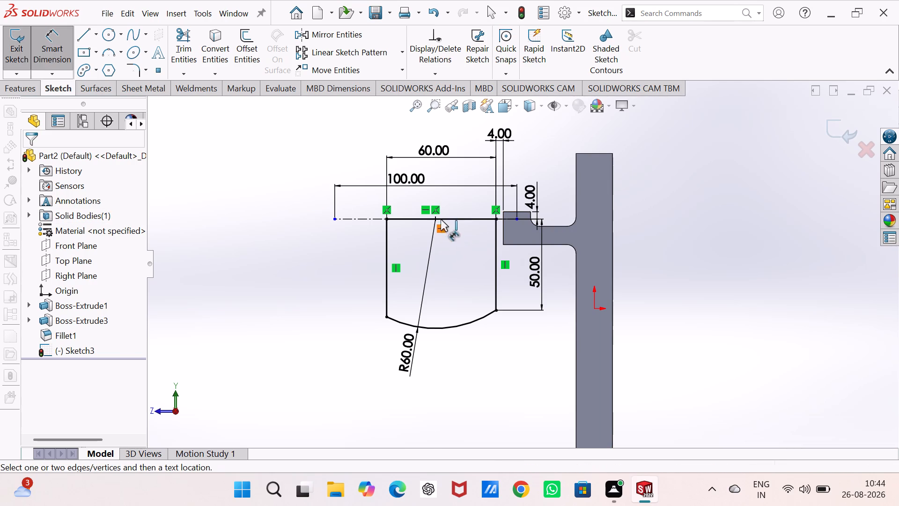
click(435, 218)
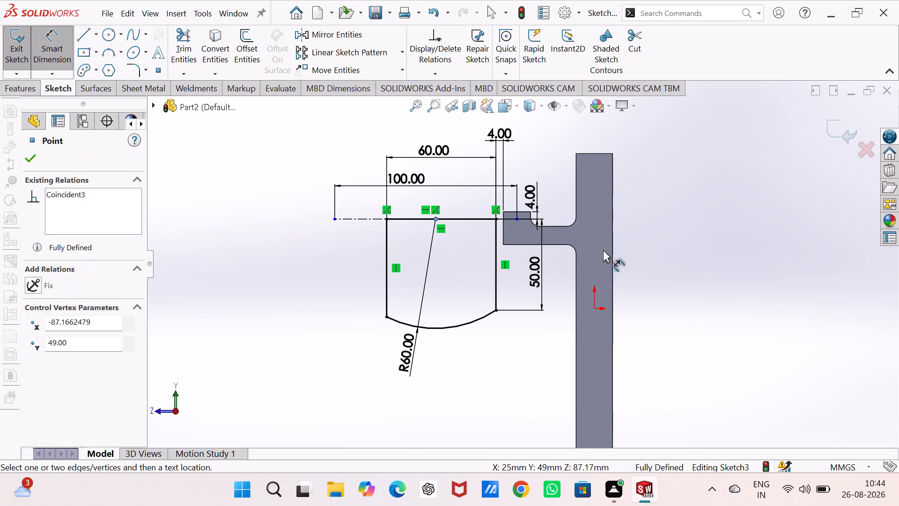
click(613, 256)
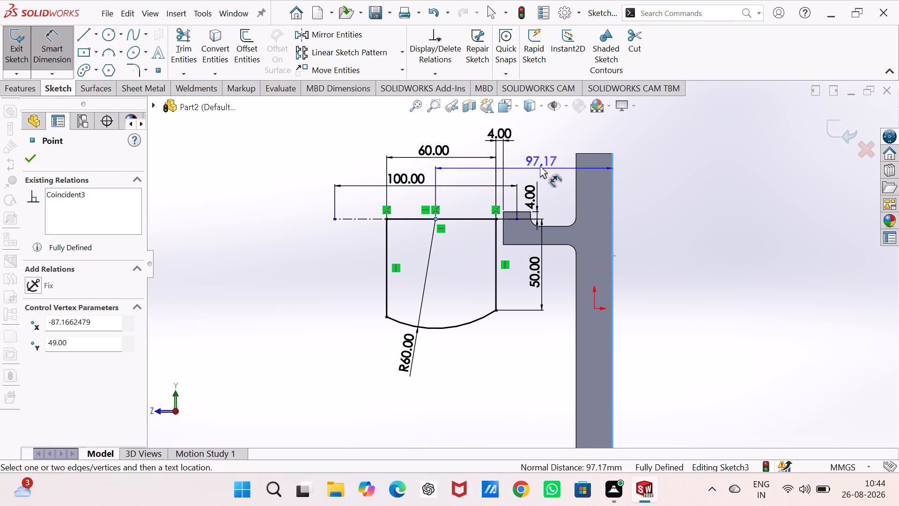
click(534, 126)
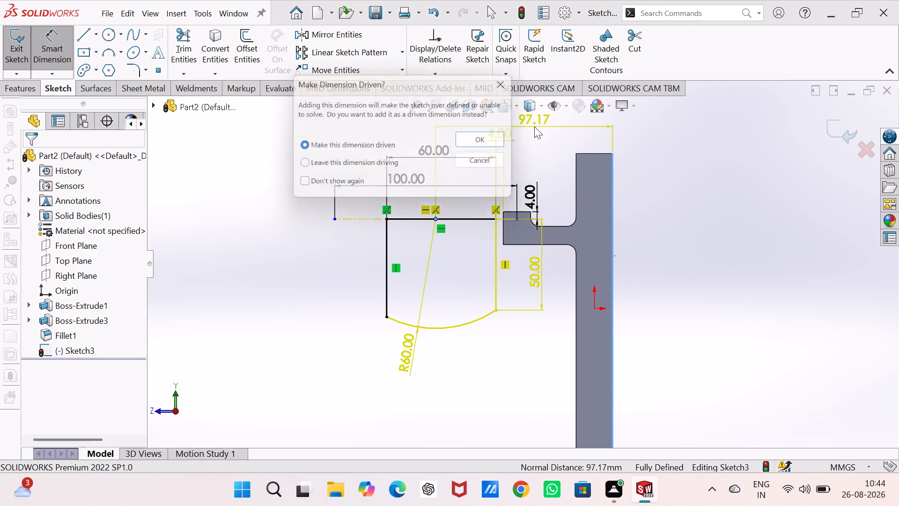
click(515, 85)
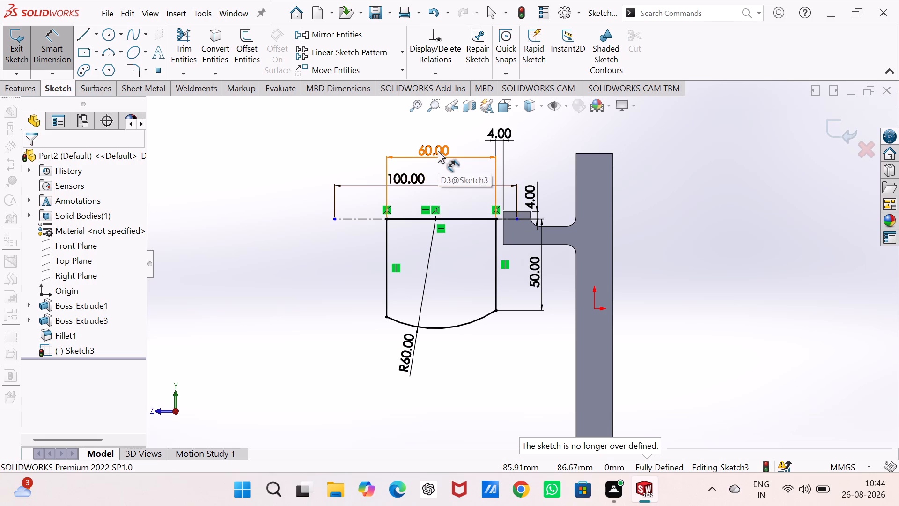
Delete the 4 mm horizontal dimension between the profile's nearer vertical line and the arm's end.
click(496, 133)
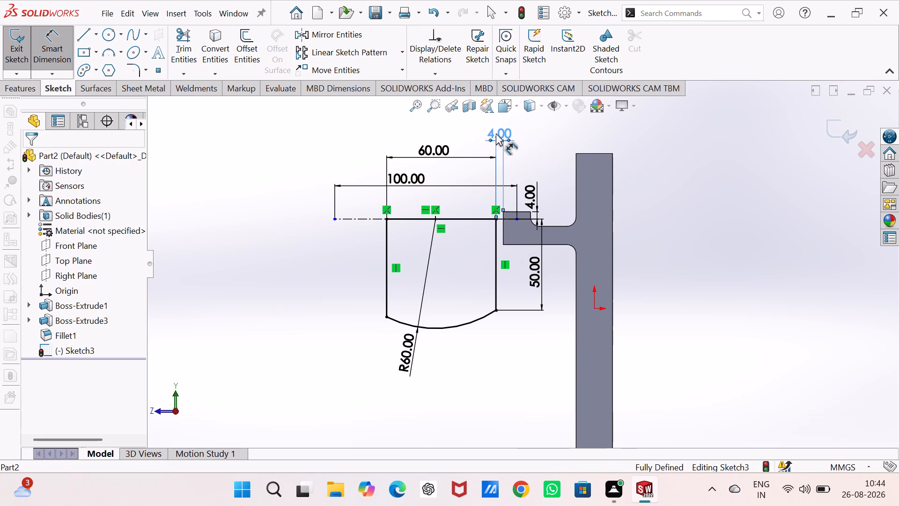
key(Delete)
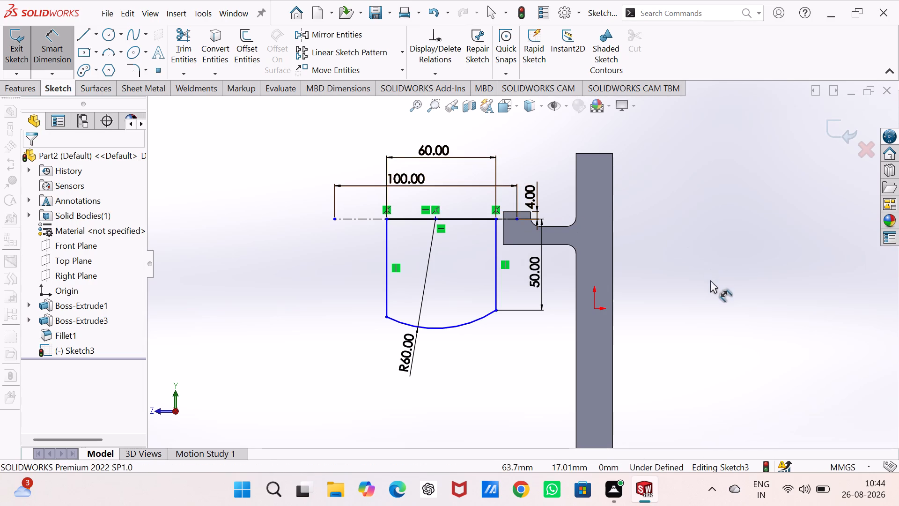
Dimension the horizontal distance from the arc's centre point to the upright block's far edge as 105 mm.
right_drag(712, 276, 698, 158)
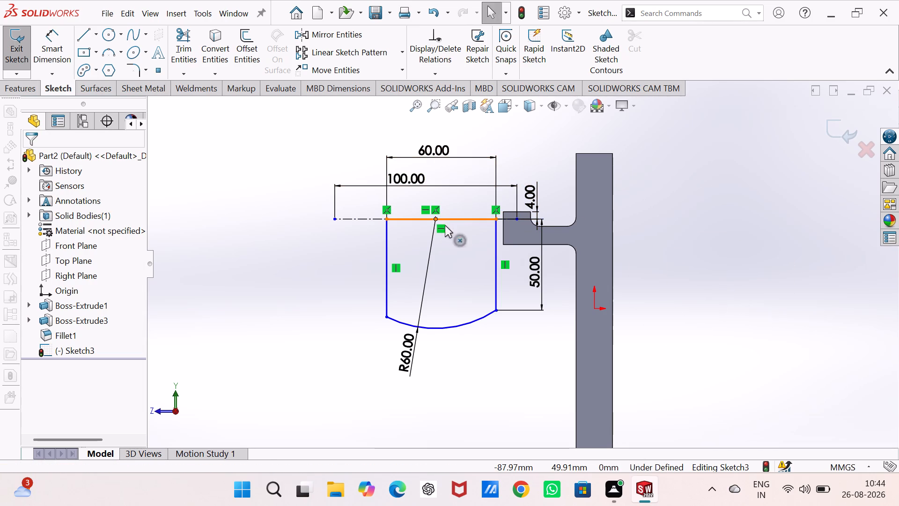
right_drag(715, 345, 694, 200)
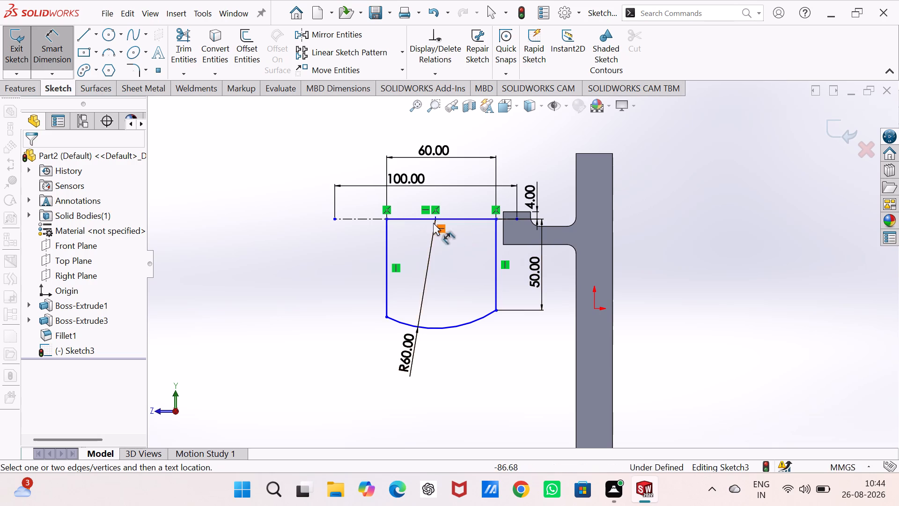
click(436, 220)
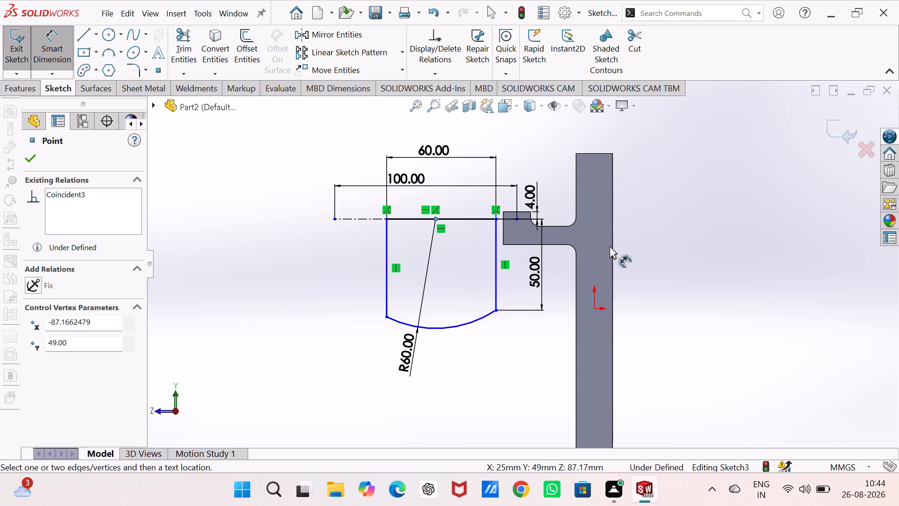
drag(614, 248, 604, 236)
click(541, 143)
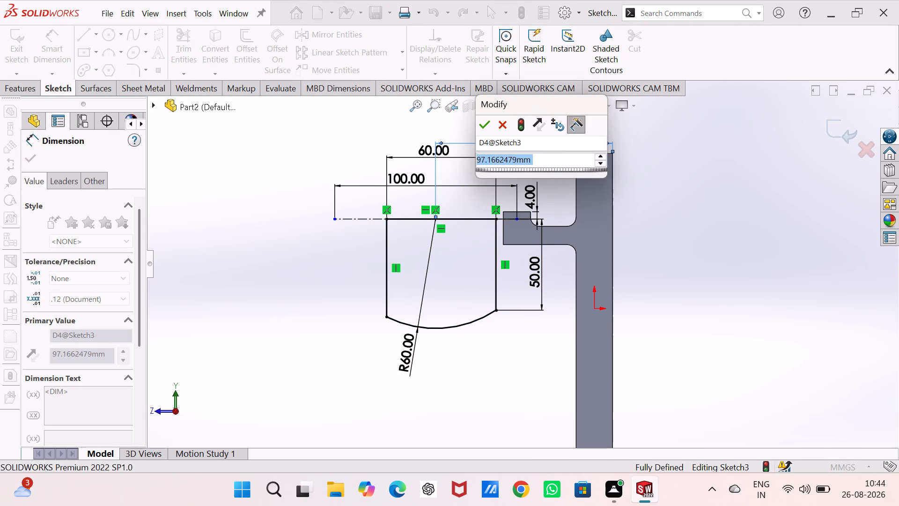
text(105)
key(Return)
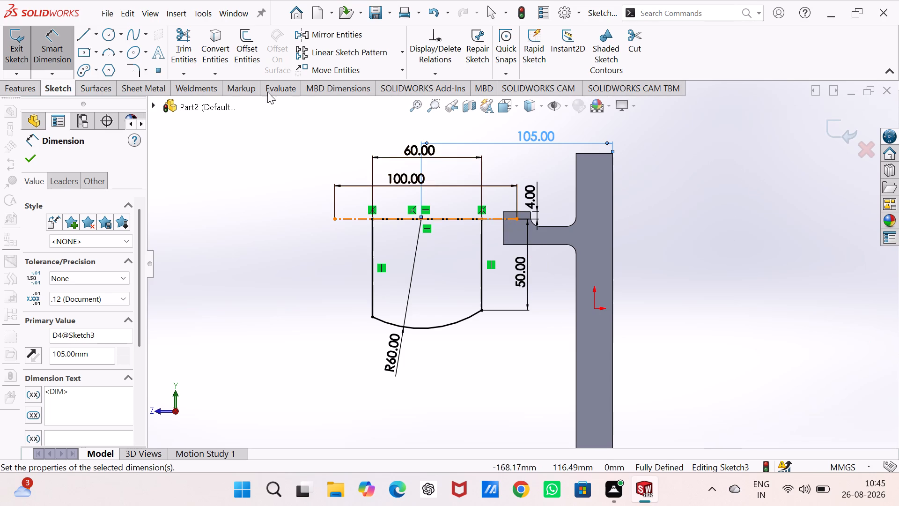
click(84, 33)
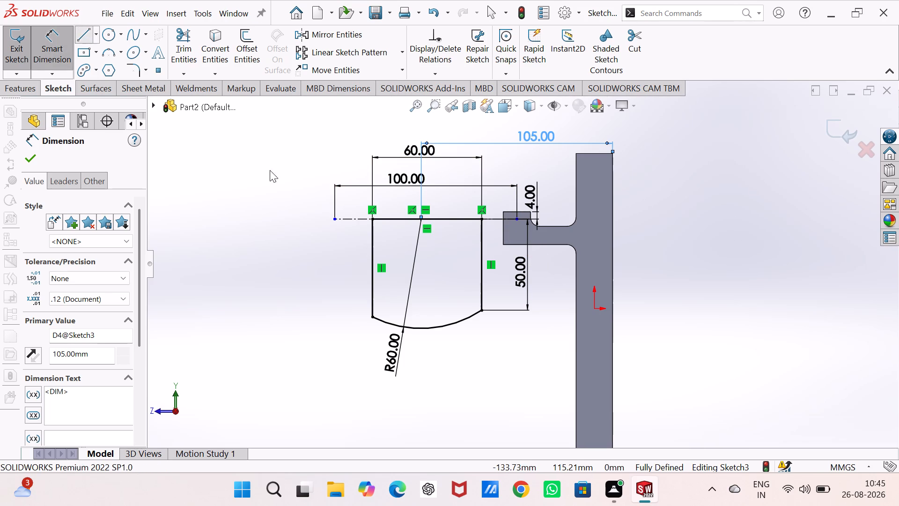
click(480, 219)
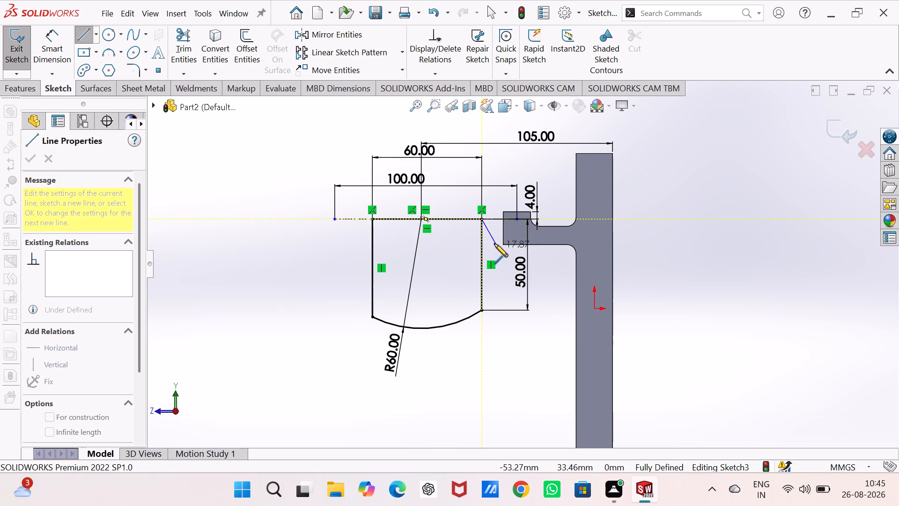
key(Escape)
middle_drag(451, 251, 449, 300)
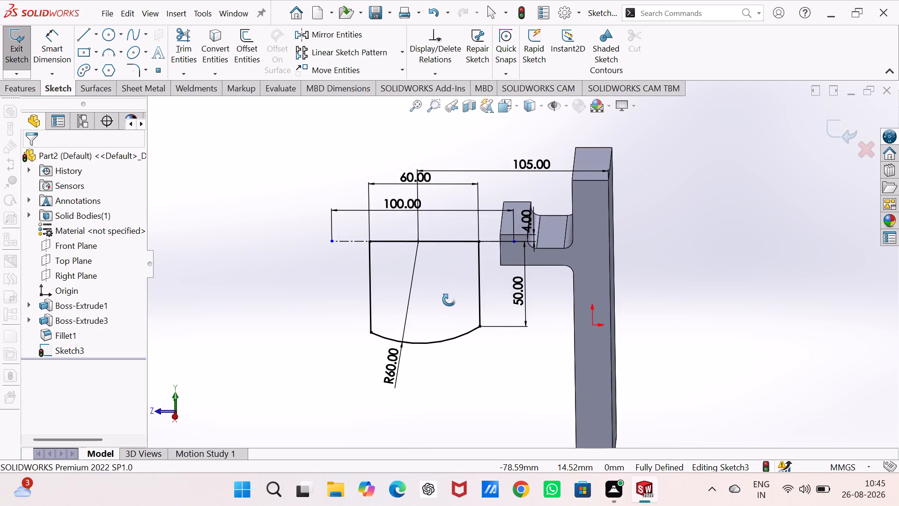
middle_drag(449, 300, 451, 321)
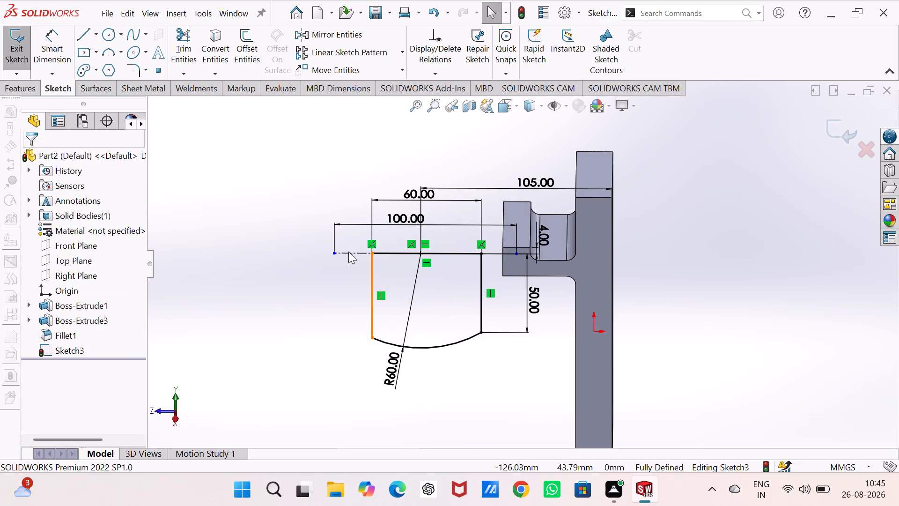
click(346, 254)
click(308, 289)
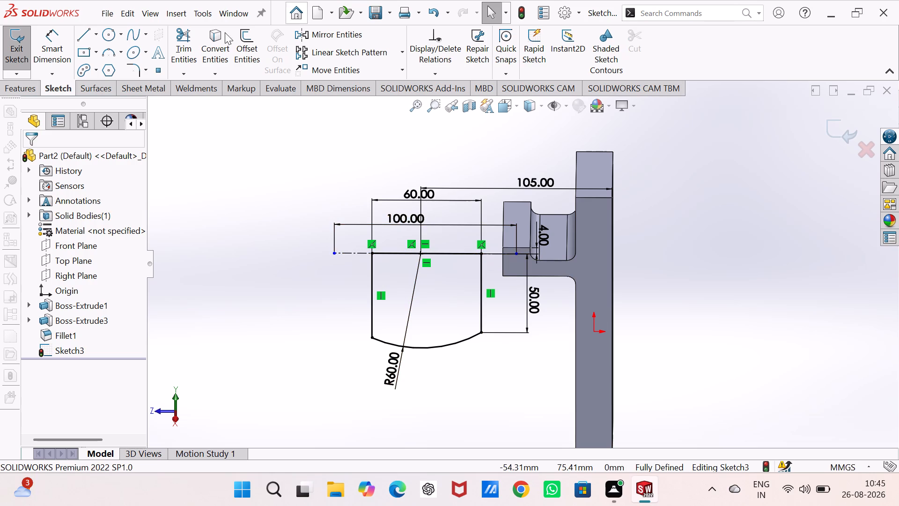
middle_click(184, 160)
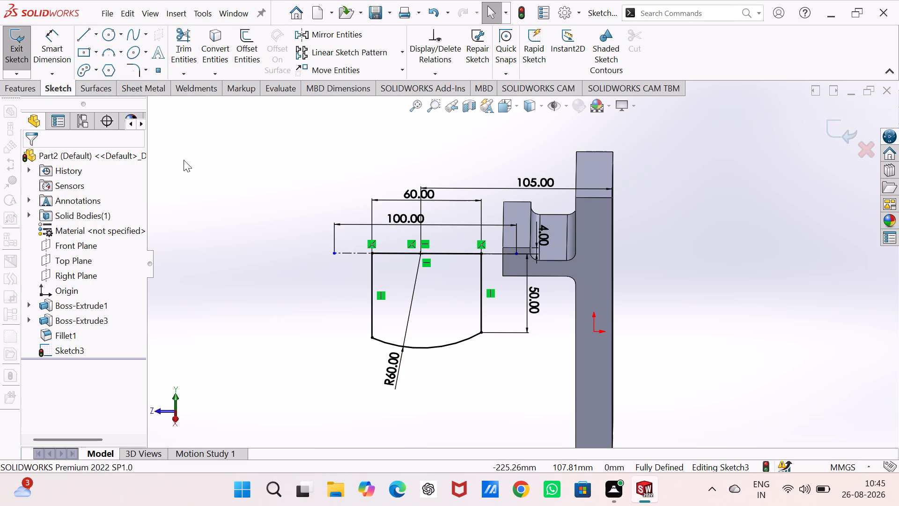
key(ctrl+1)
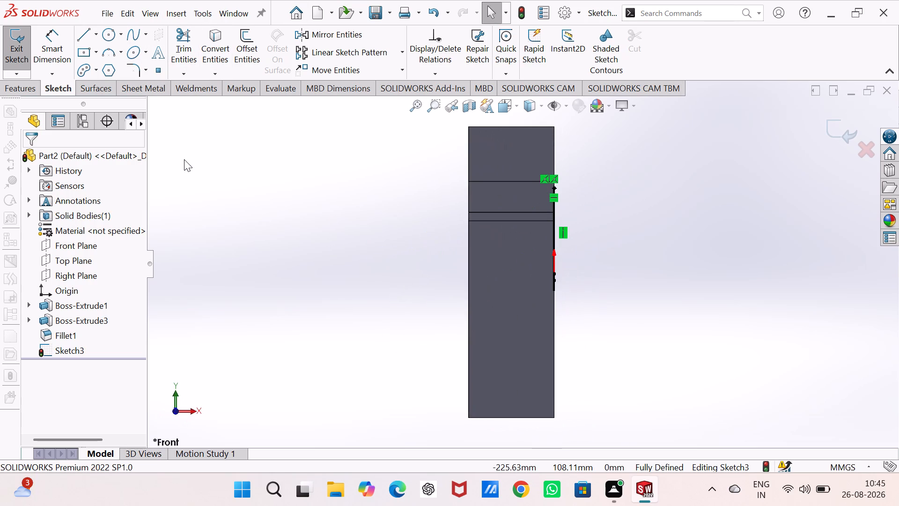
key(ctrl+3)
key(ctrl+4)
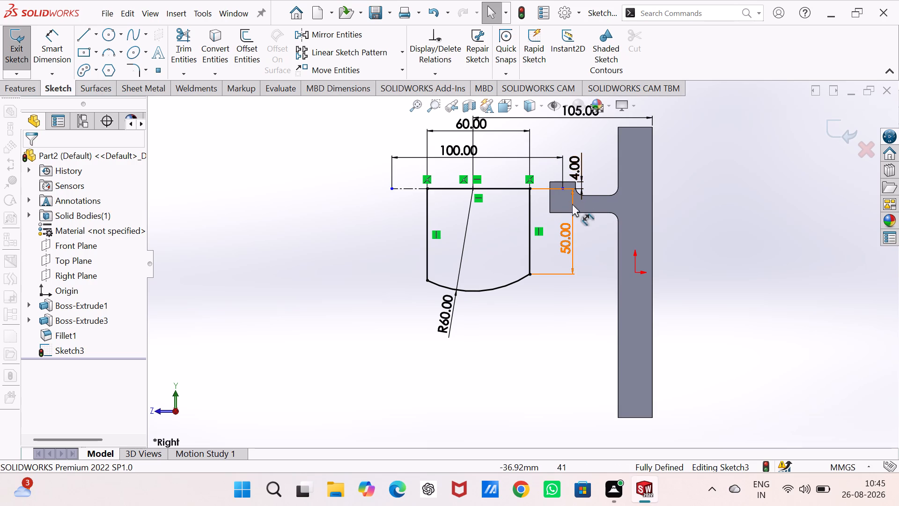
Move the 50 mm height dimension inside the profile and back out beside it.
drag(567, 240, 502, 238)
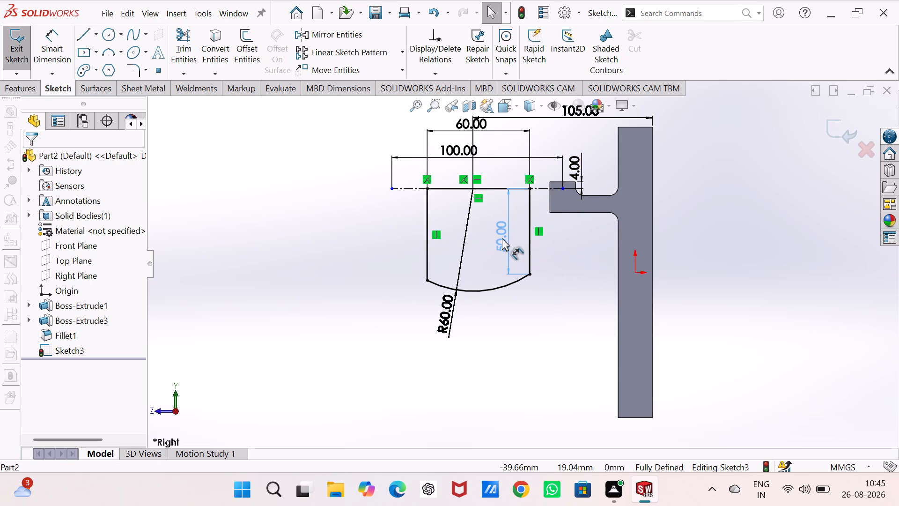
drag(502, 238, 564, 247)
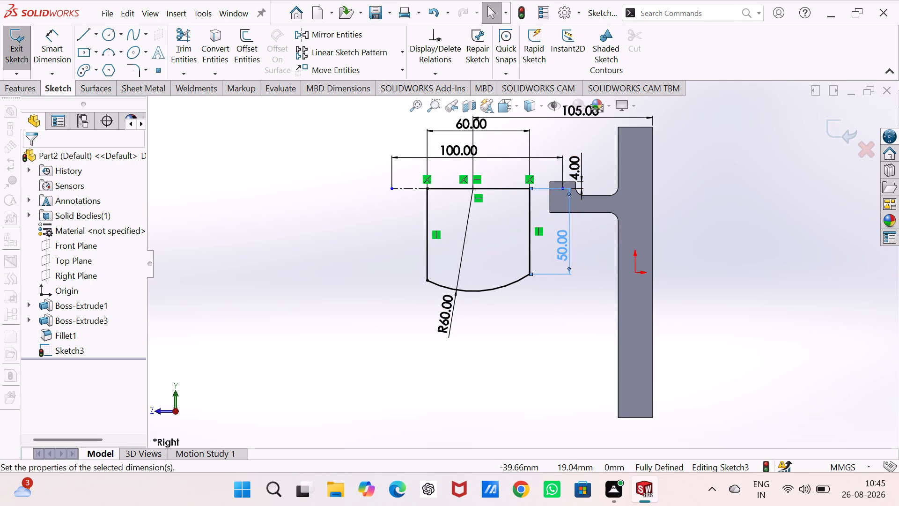
Sketch a horizontal line along the centreline from the profile's upper corner nearest the arm to the arm's end face.
click(84, 36)
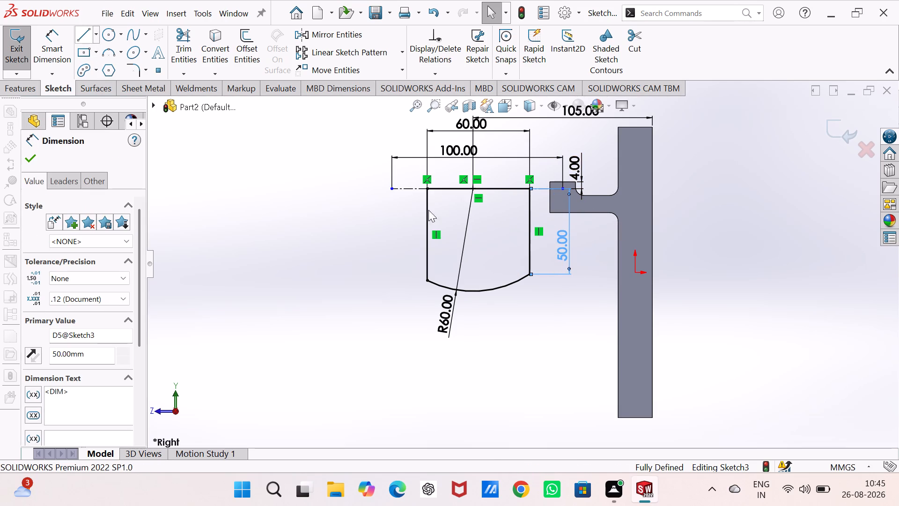
click(529, 190)
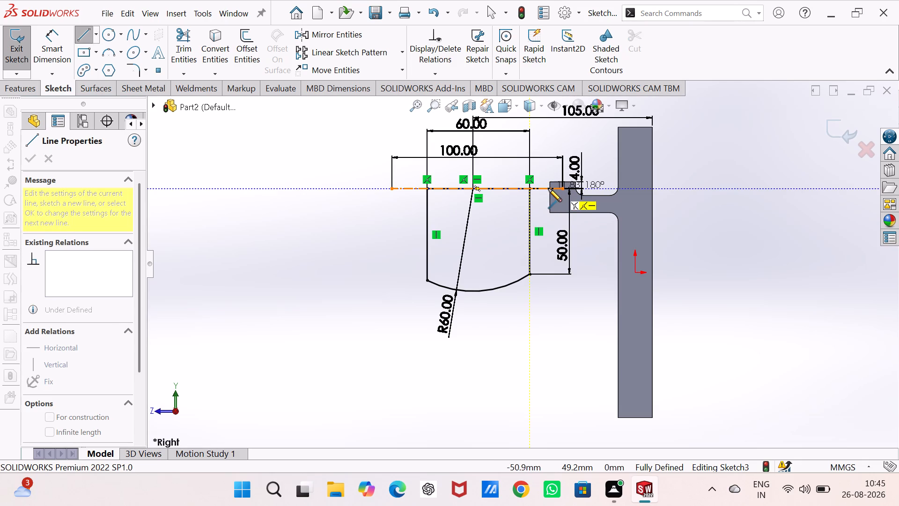
click(549, 188)
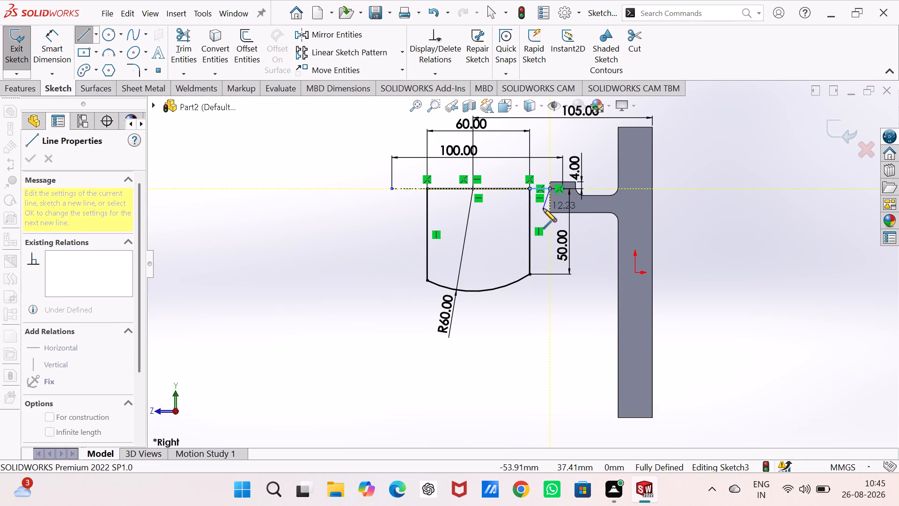
key(Escape)
key(Escape)
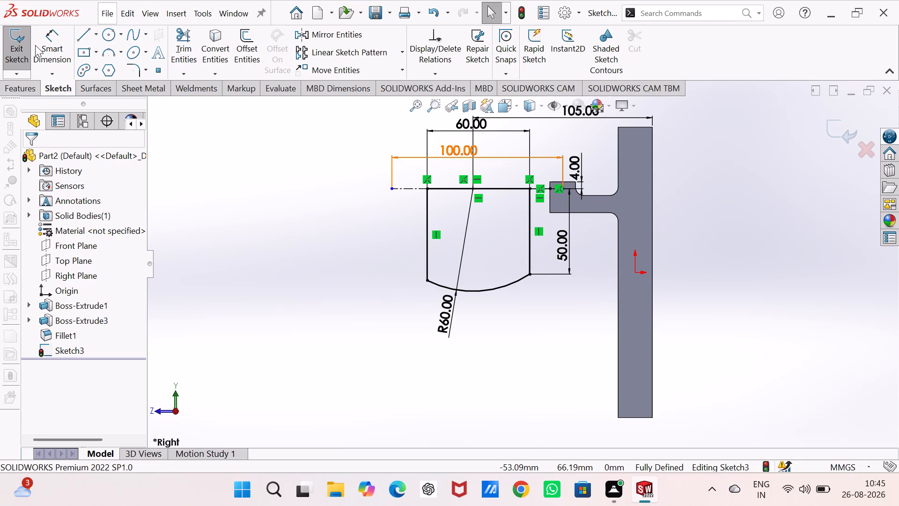
Exit the profile sketch.
click(19, 36)
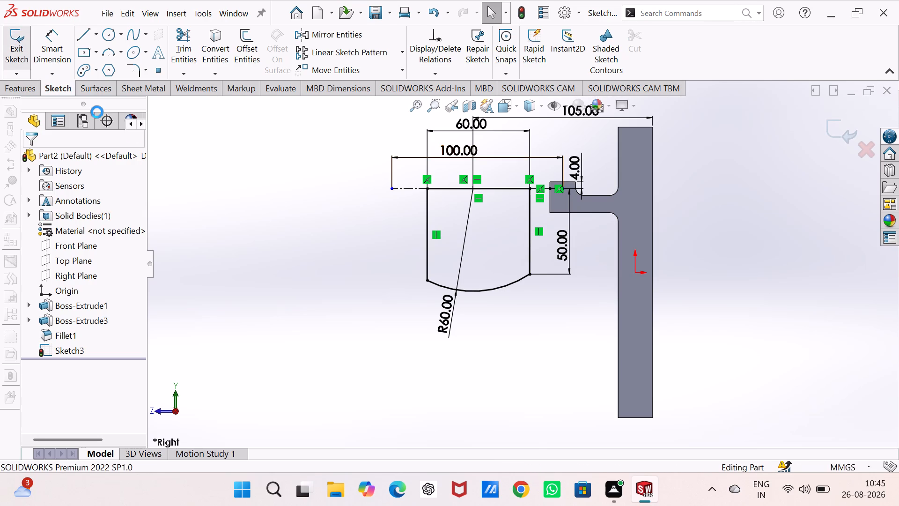
middle_drag(234, 173, 236, 186)
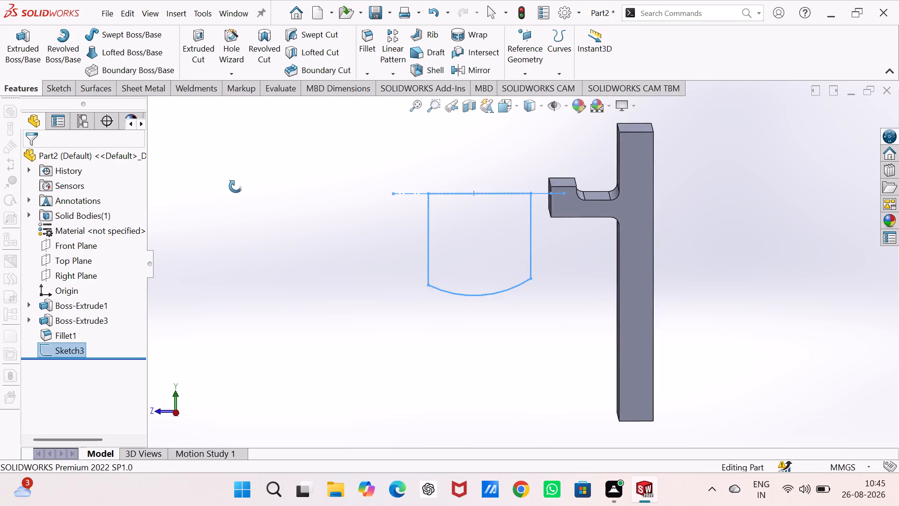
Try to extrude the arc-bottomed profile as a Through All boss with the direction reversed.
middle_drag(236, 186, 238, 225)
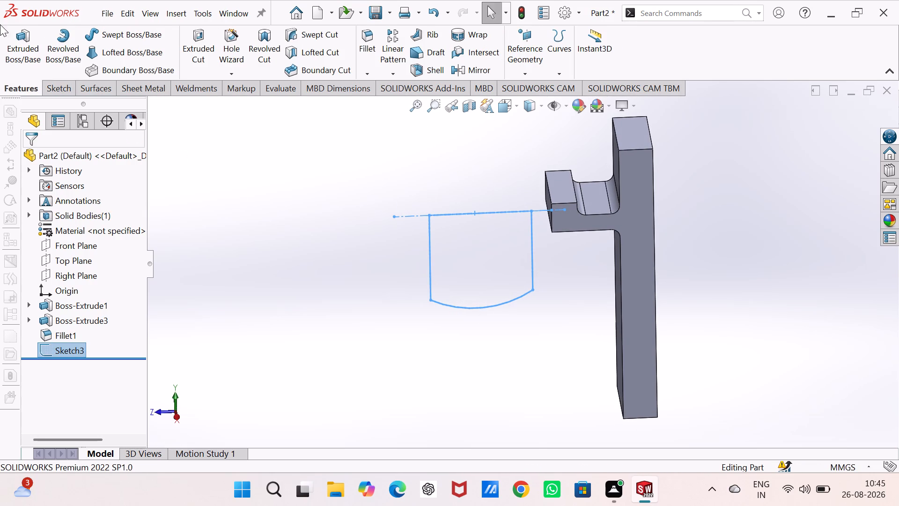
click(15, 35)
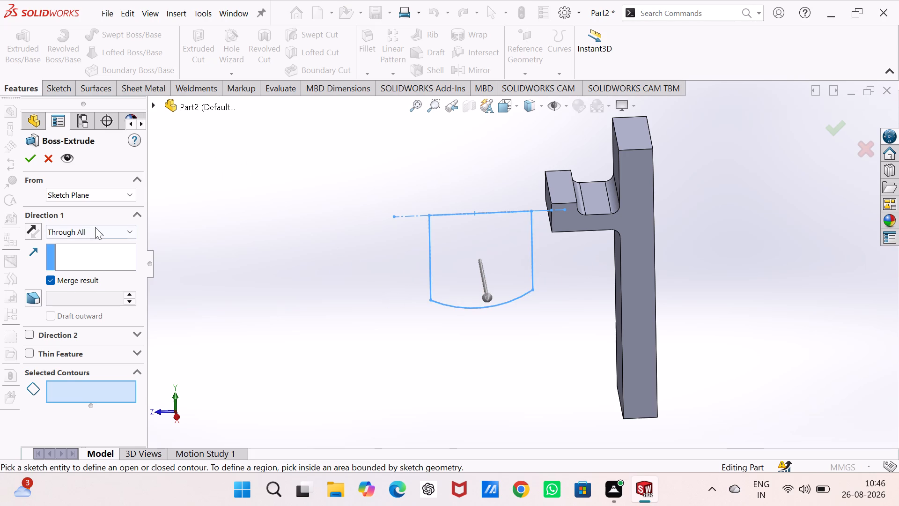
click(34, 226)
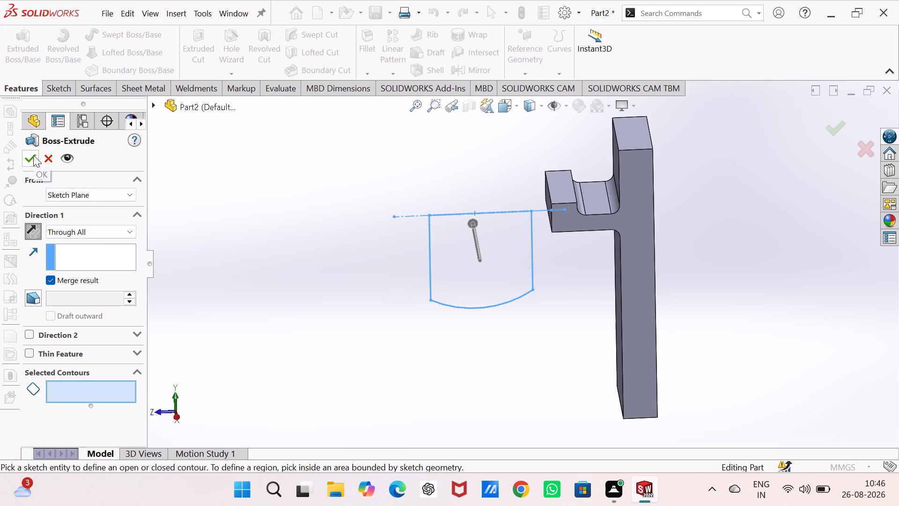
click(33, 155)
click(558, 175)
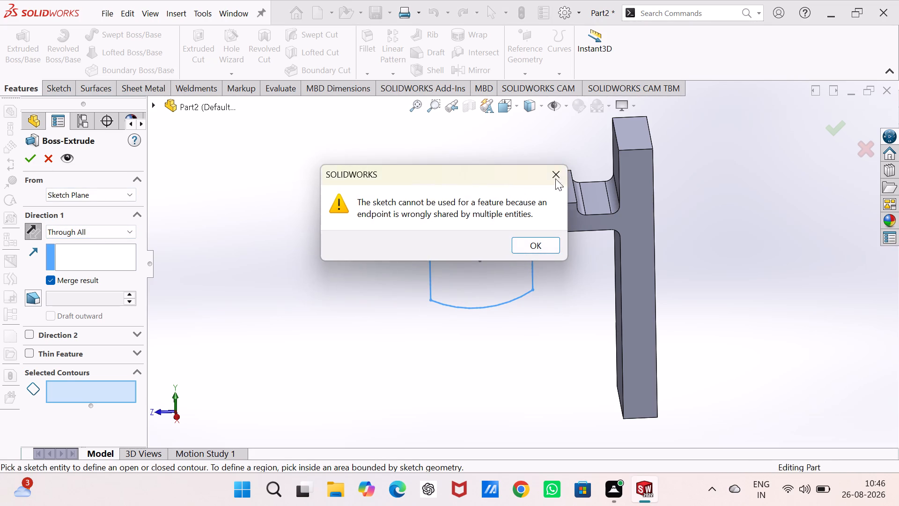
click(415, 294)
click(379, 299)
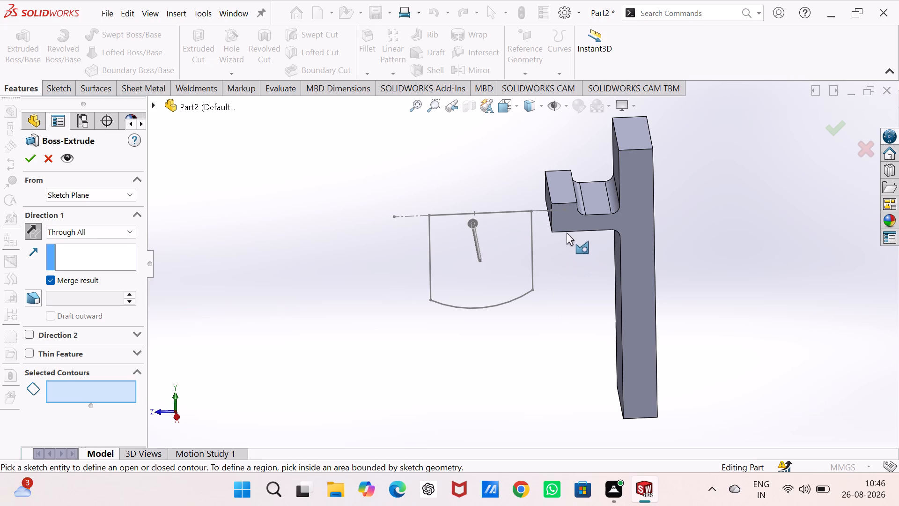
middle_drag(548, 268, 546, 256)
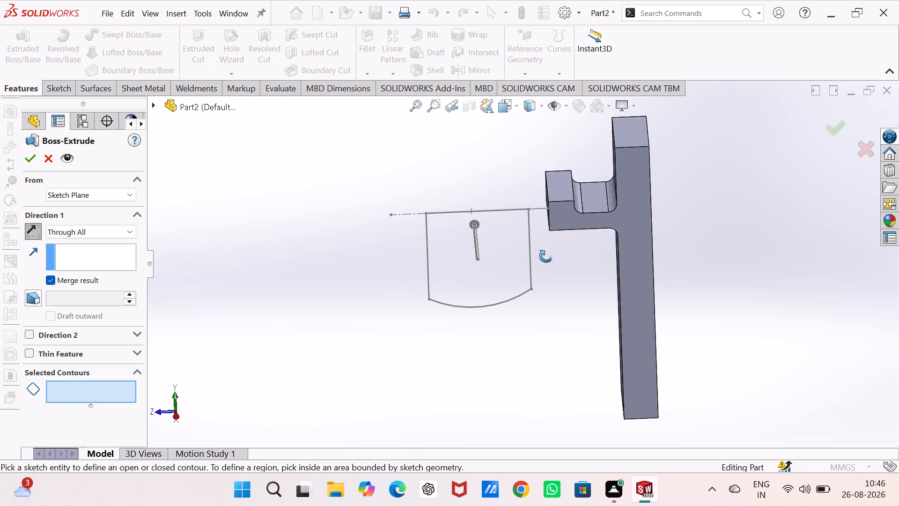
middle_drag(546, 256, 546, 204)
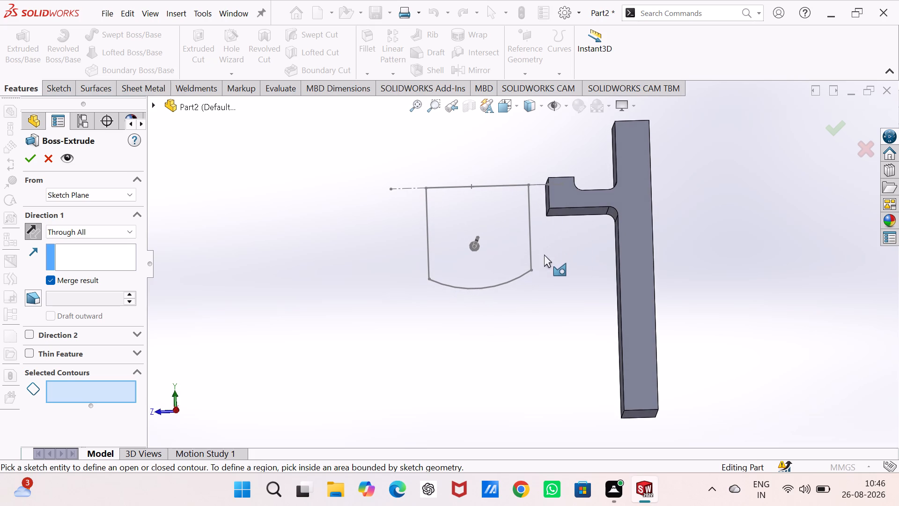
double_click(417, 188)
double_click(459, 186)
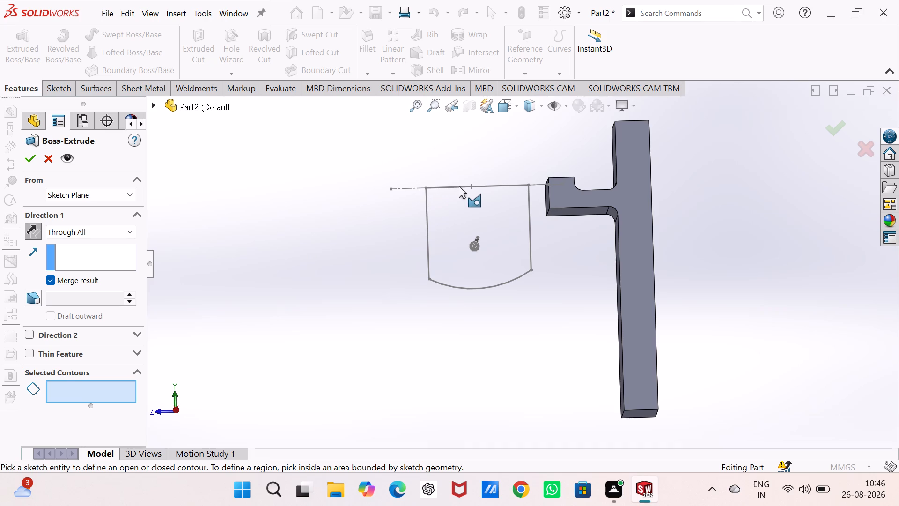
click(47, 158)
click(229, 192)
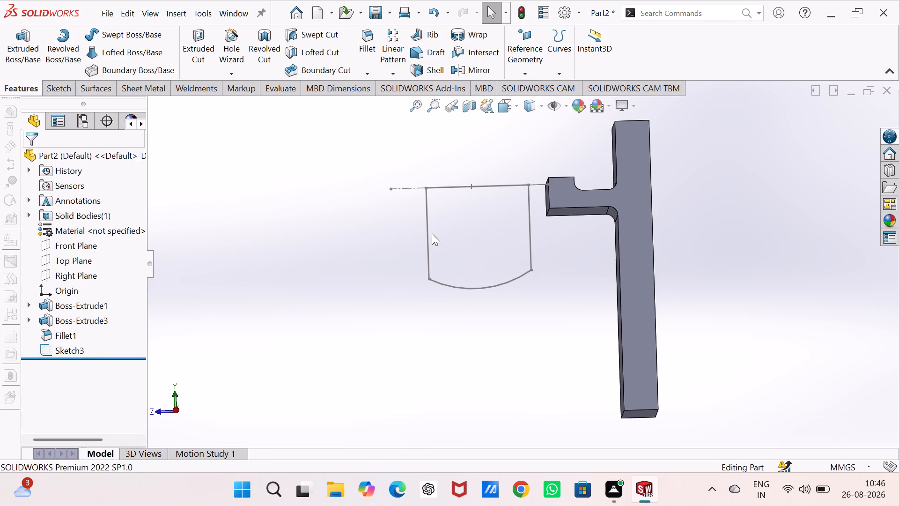
Reopen the profile sketch for editing and delete the profile's 50 mm height dimension.
double_click(427, 228)
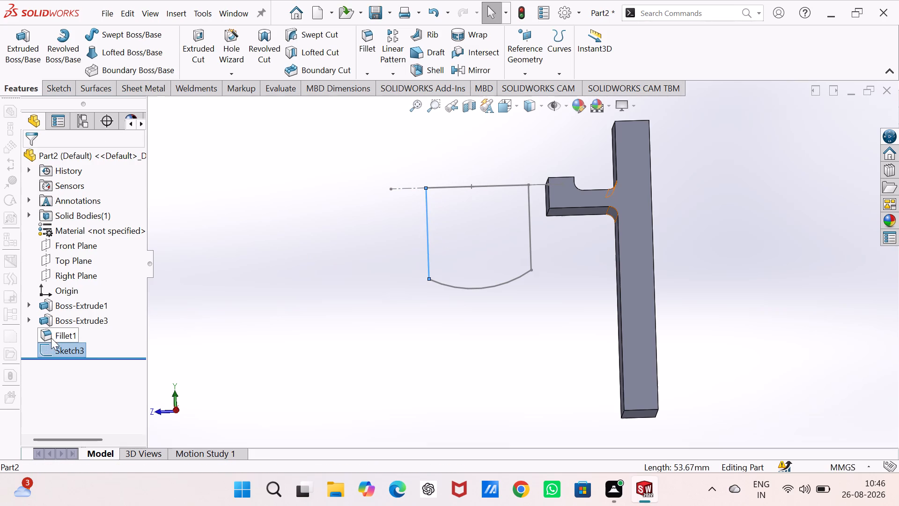
double_click(55, 346)
click(346, 263)
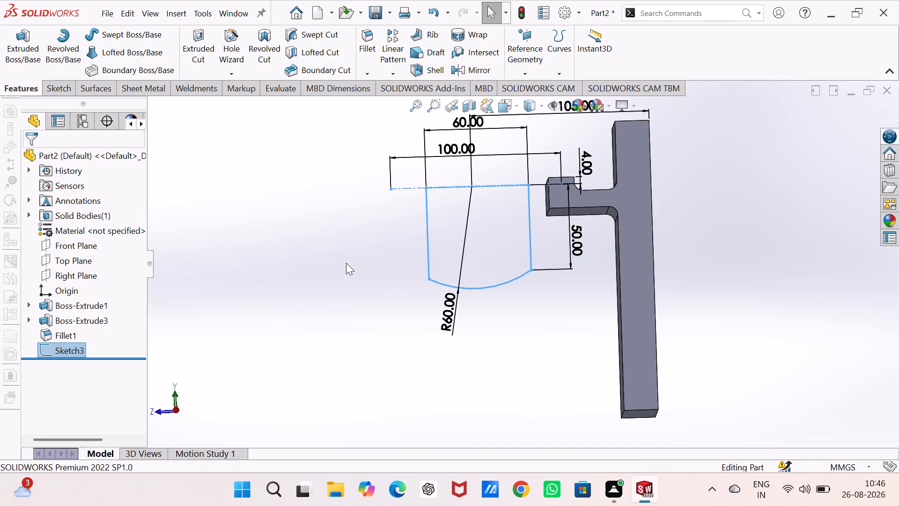
click(71, 349)
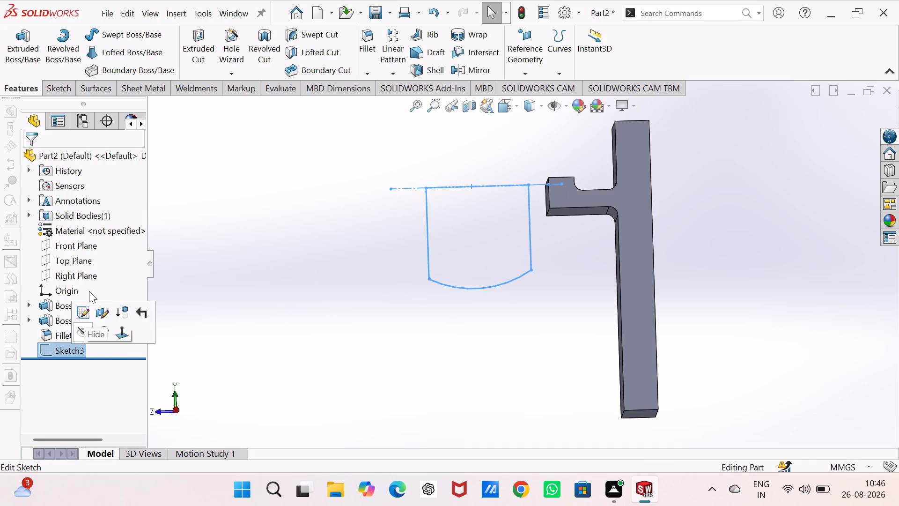
click(78, 311)
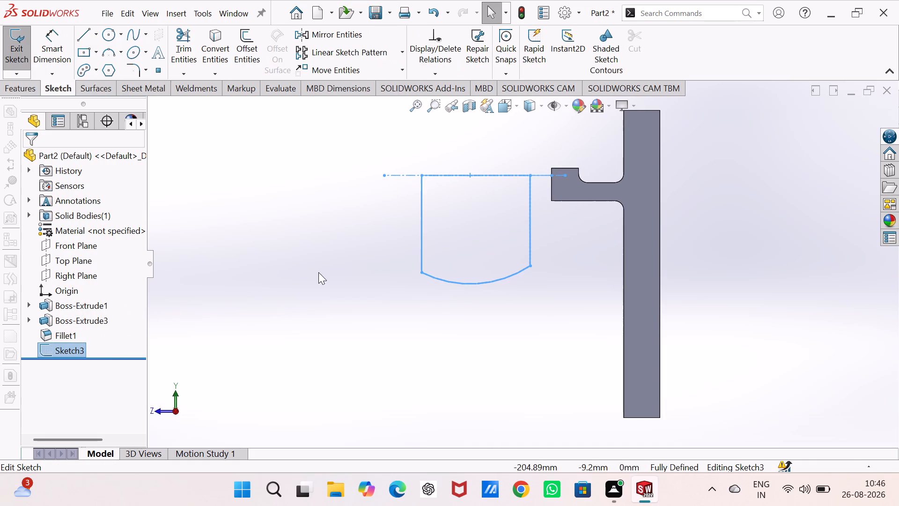
scroll(501, 222, up, 3)
scroll(501, 222, down, 2)
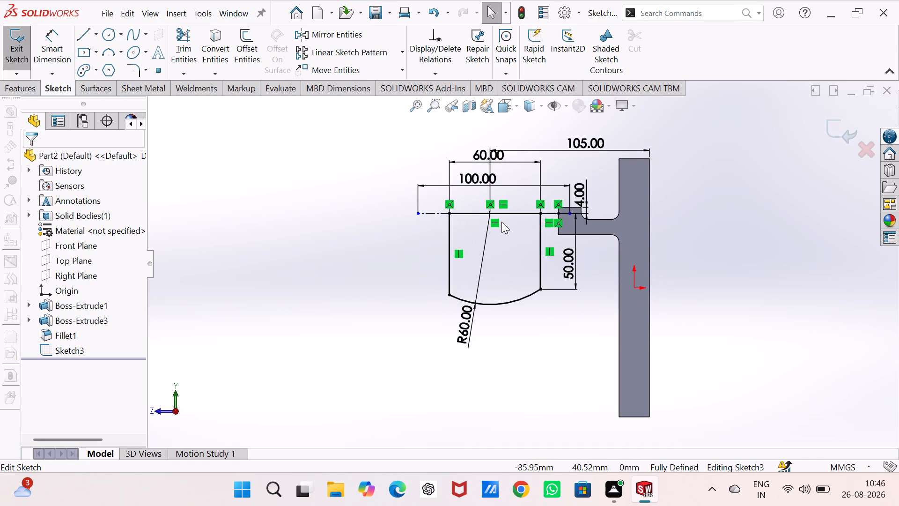
scroll(501, 222, down, 4)
scroll(522, 238, up, 1)
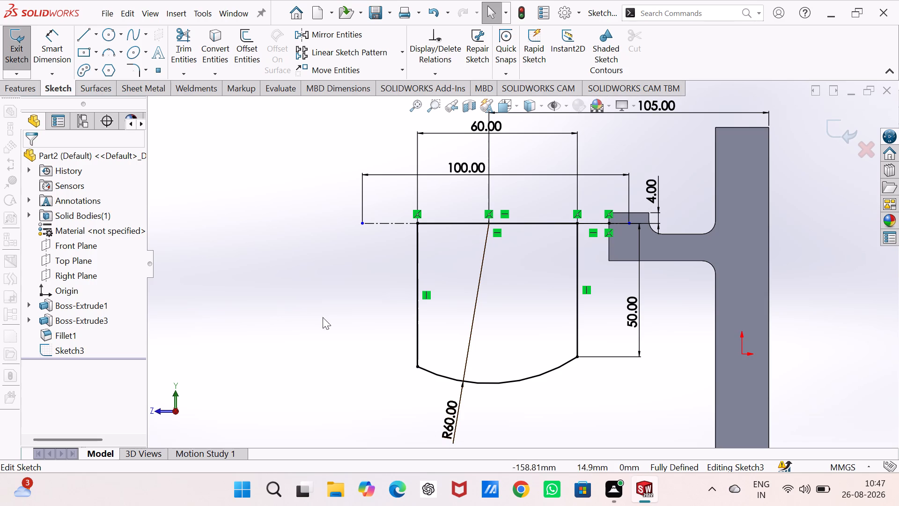
key(Escape)
key(Escape)
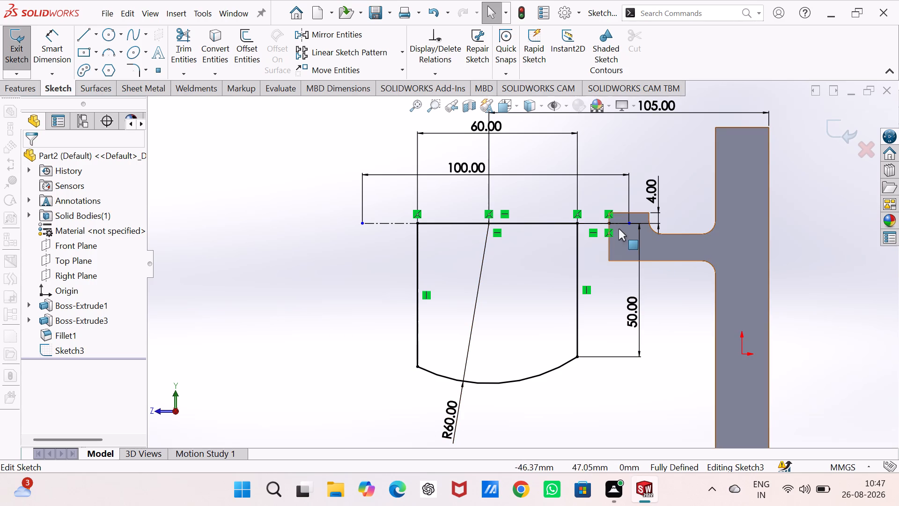
click(632, 309)
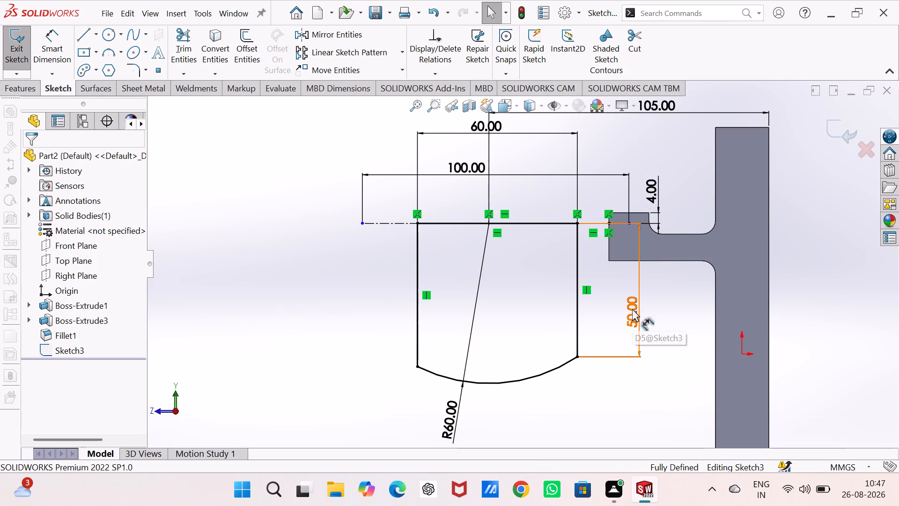
key(Delete)
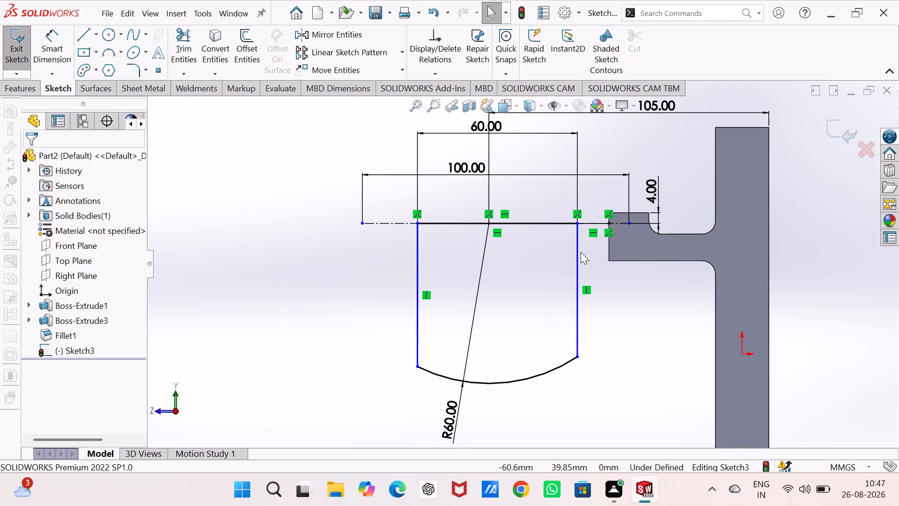
Delete the coincident relation at the profile's upper corner nearest the arm and suppress the one at its other upper corner.
right_click(577, 212)
drag(610, 408, 605, 402)
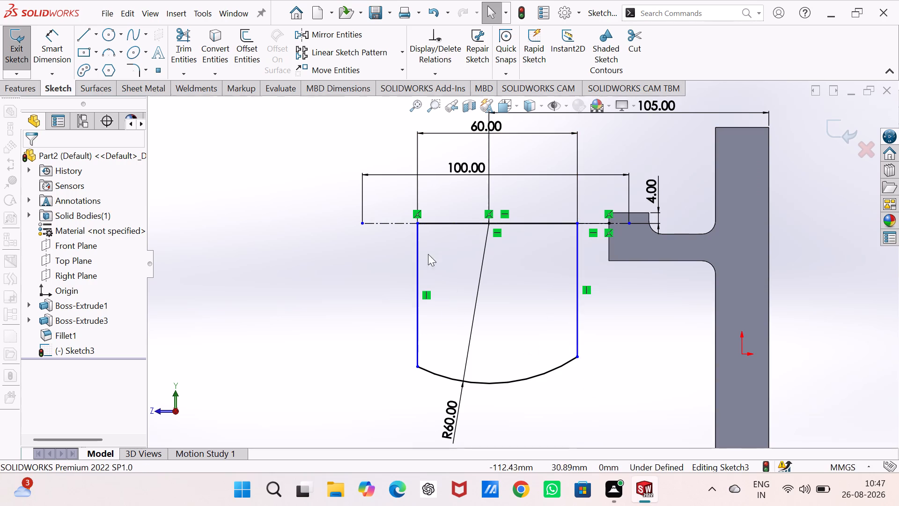
right_click(421, 215)
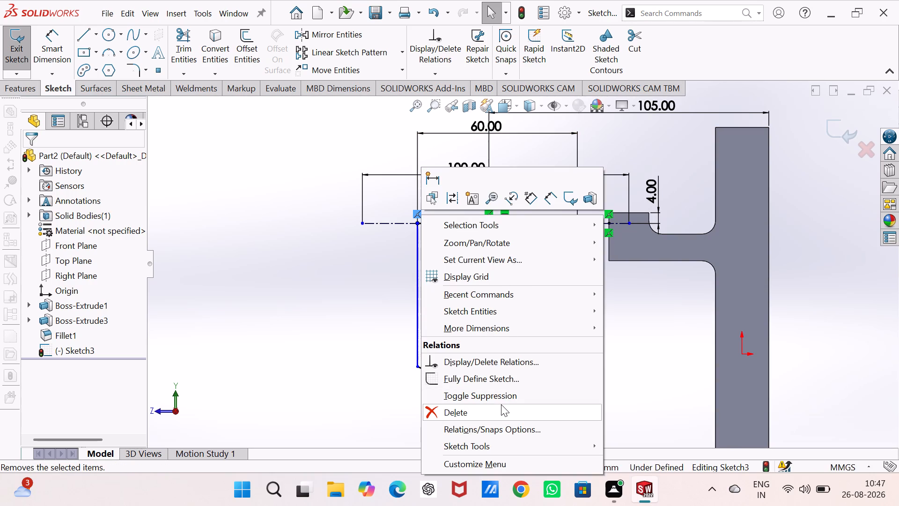
click(501, 404)
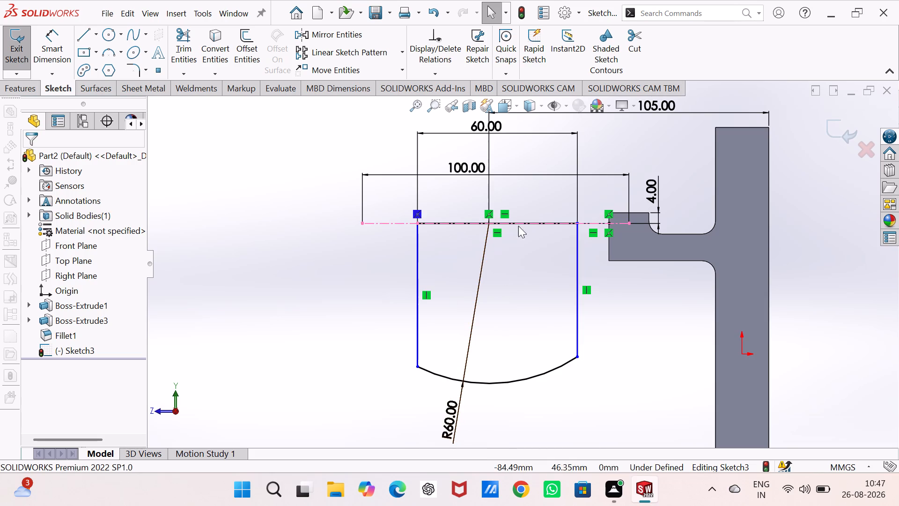
key(Escape)
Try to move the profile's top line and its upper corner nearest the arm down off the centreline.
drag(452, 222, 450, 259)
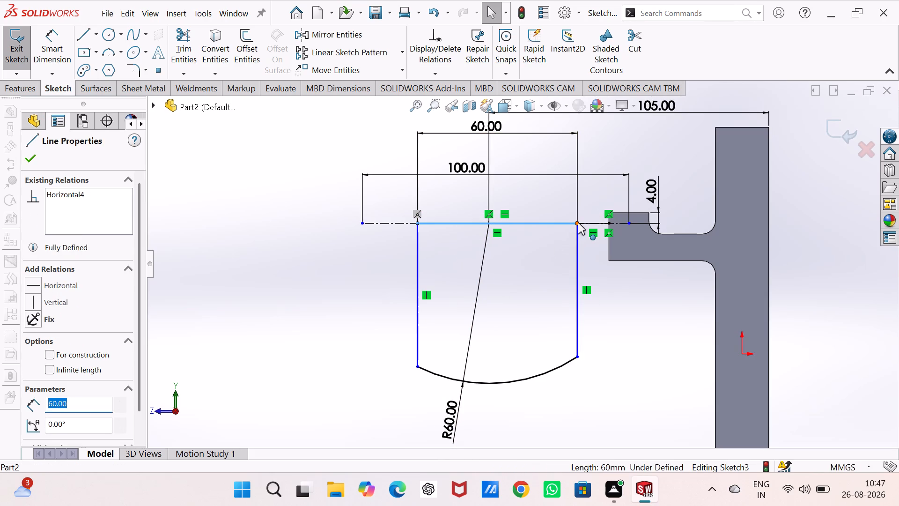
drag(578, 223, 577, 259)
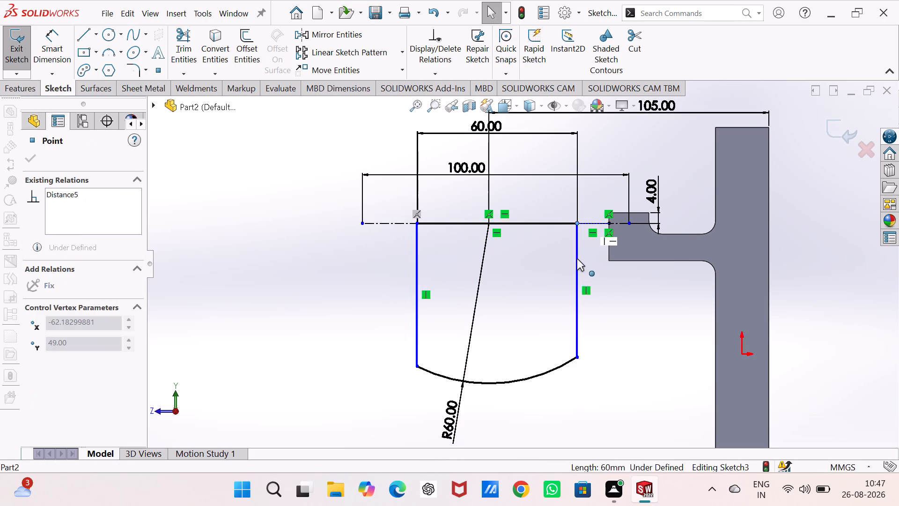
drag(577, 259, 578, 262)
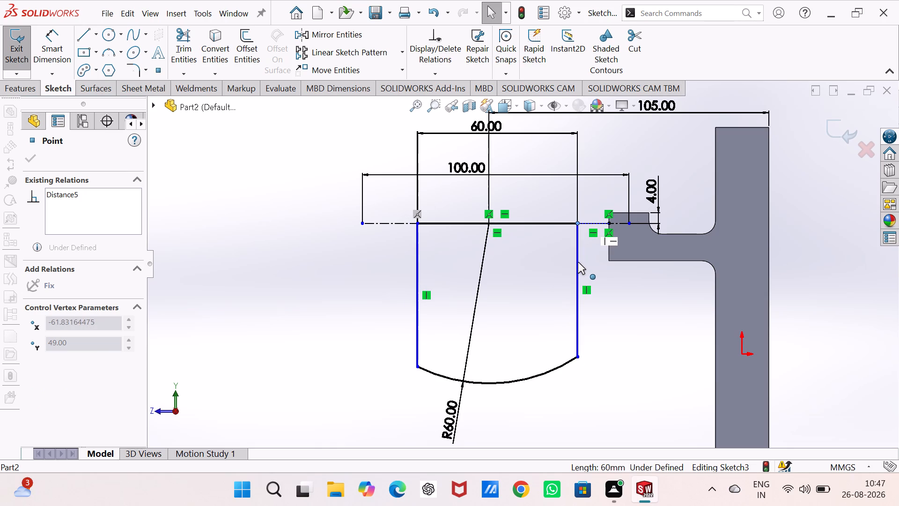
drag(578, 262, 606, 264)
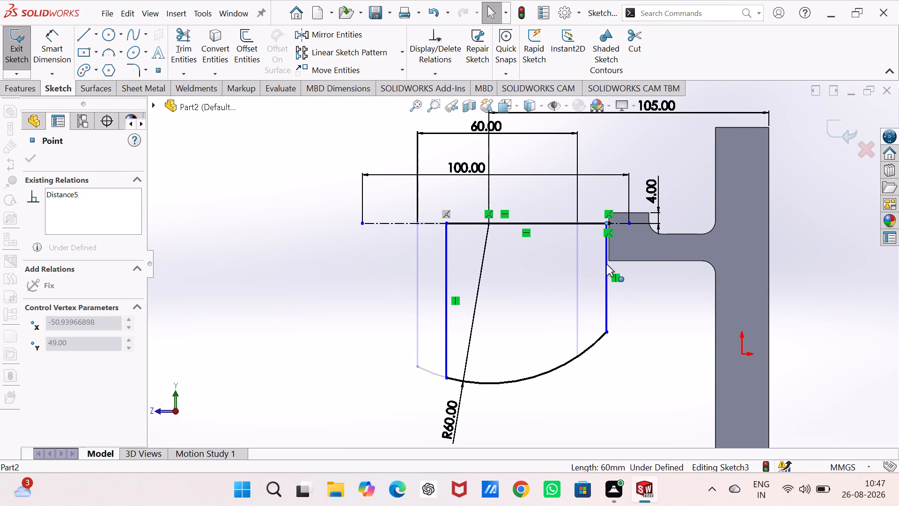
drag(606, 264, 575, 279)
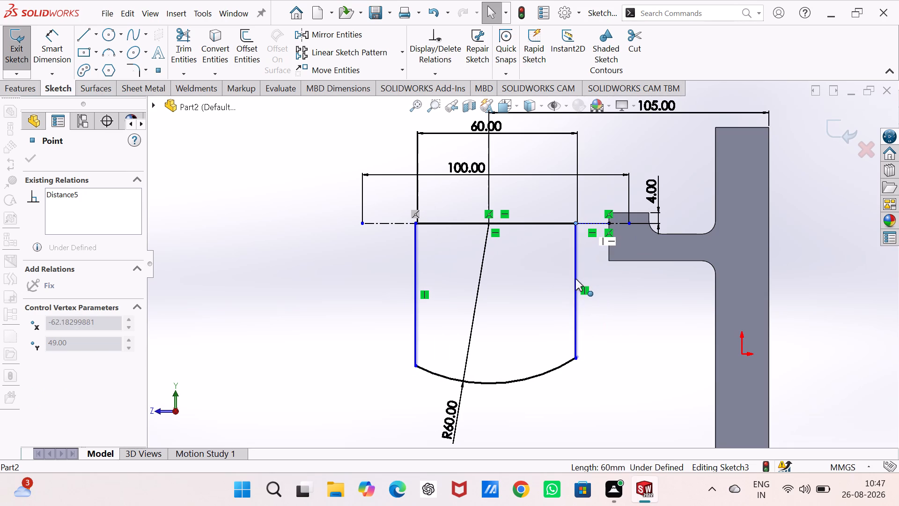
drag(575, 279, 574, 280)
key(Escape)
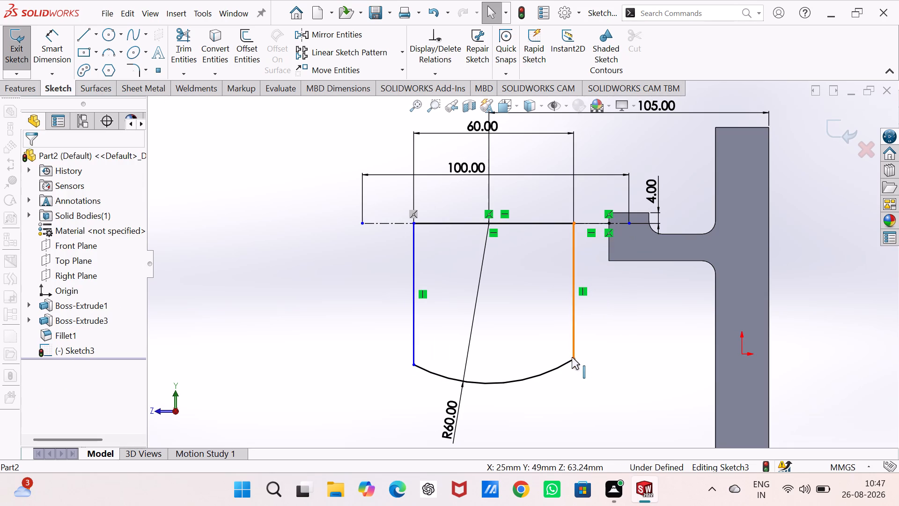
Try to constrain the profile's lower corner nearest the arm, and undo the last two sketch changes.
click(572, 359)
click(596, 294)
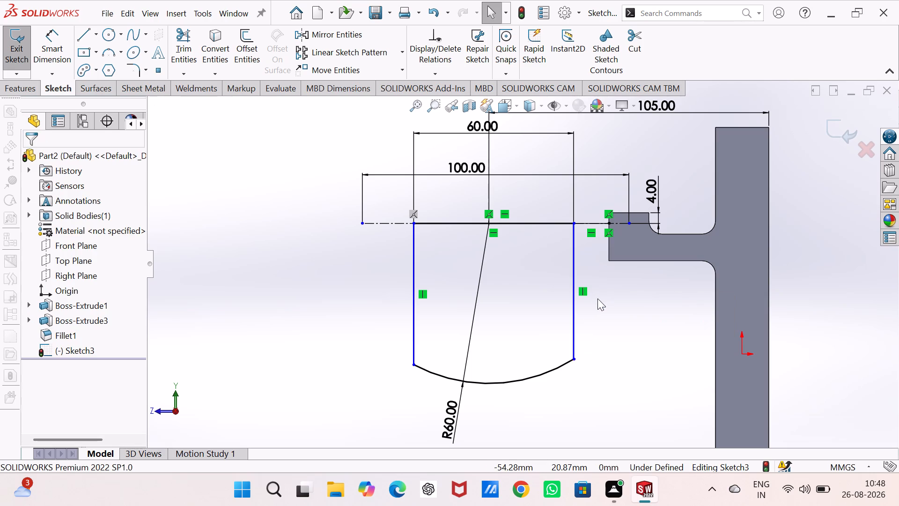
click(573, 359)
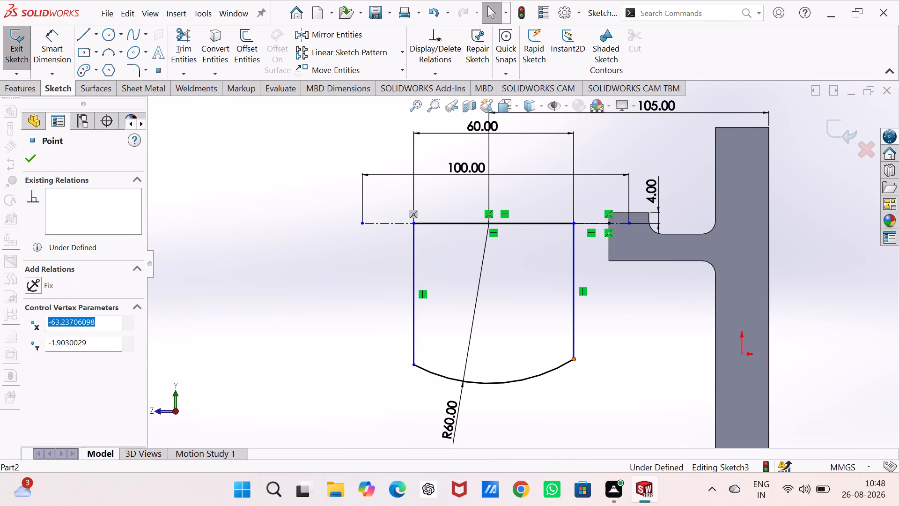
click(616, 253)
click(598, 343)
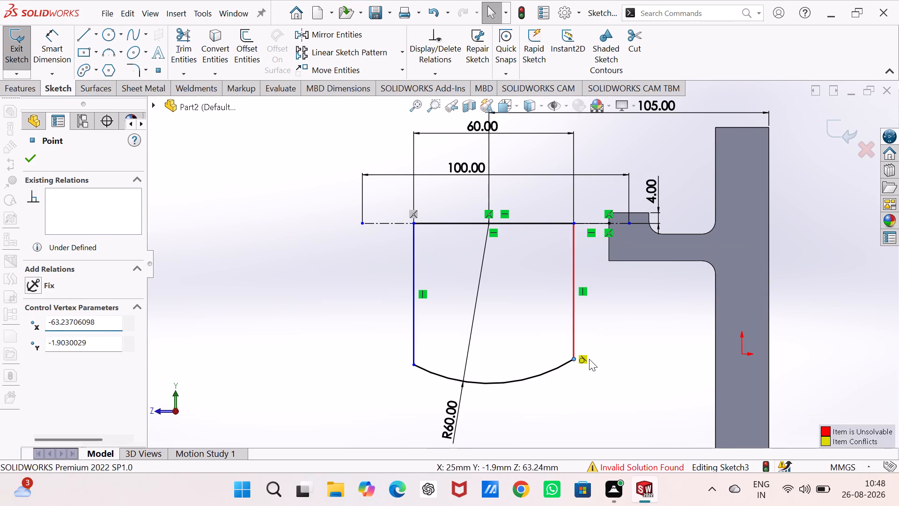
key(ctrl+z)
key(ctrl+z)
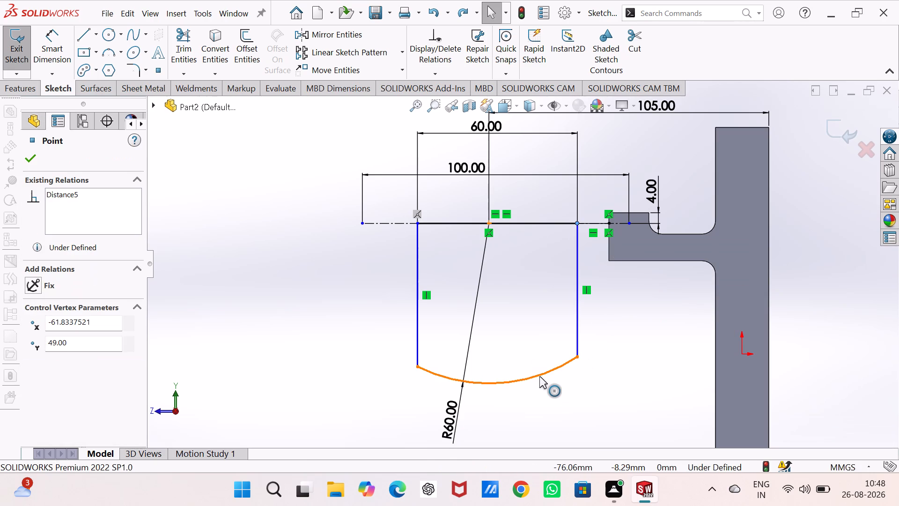
Delete the old profile's R60 arc, both vertical sides, the top line and the short line joining it to the arm.
click(539, 375)
key(Delete)
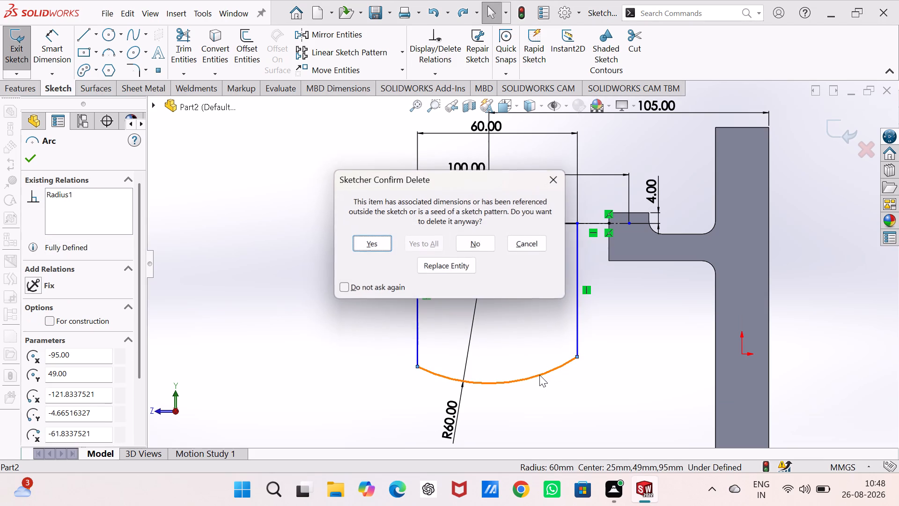
click(368, 238)
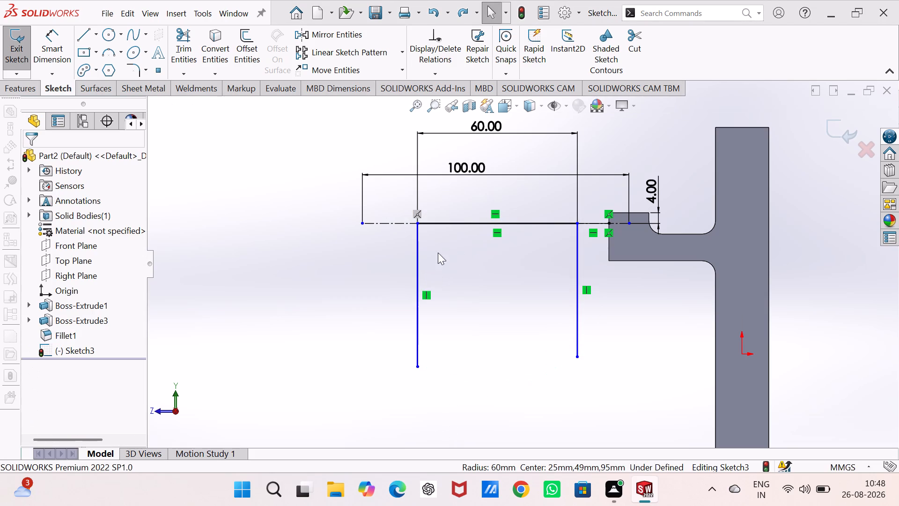
click(419, 245)
key(Delete)
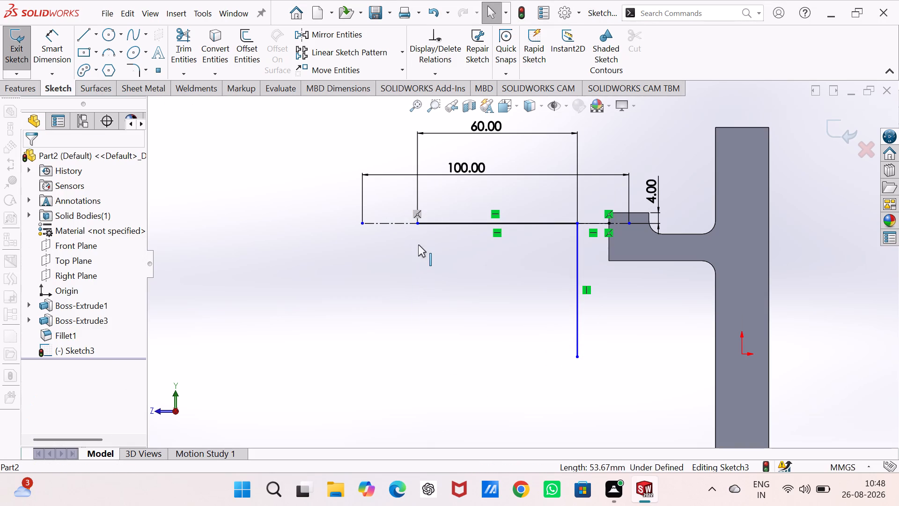
click(440, 223)
key(Delete)
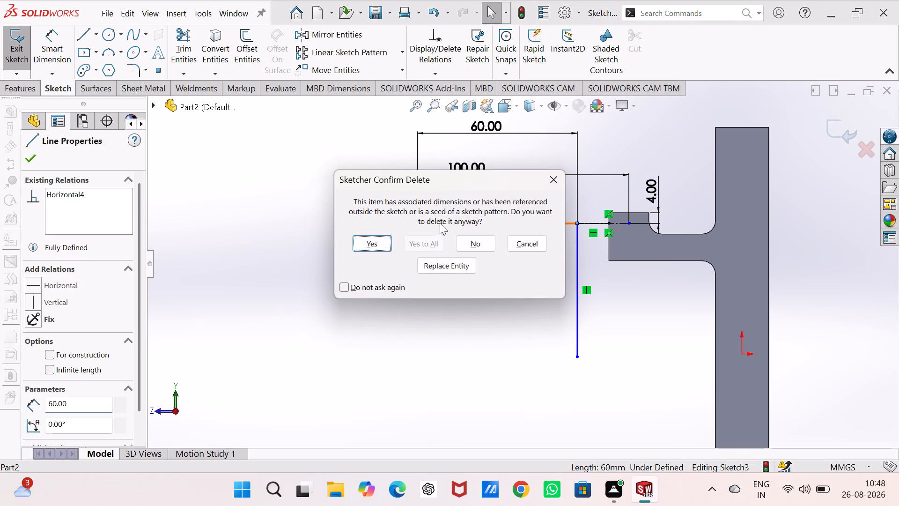
click(375, 241)
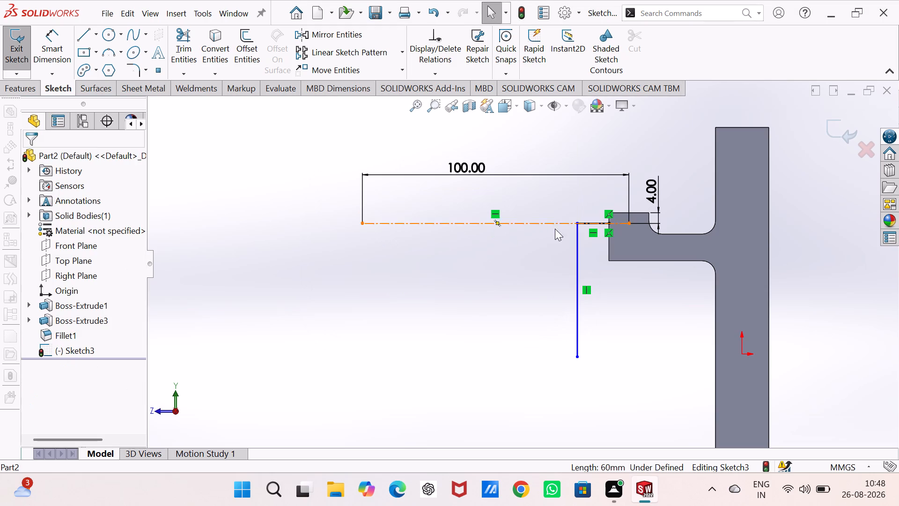
drag(577, 248, 582, 249)
key(Delete)
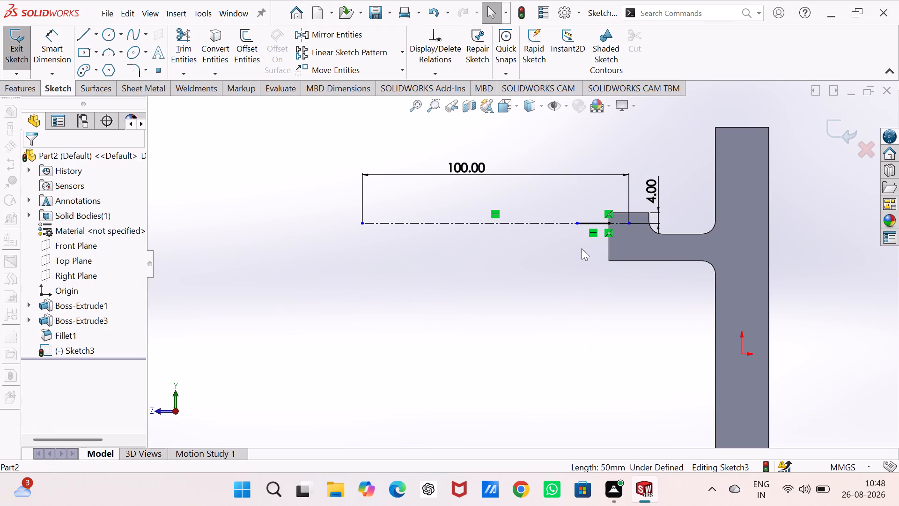
click(581, 224)
key(Delete)
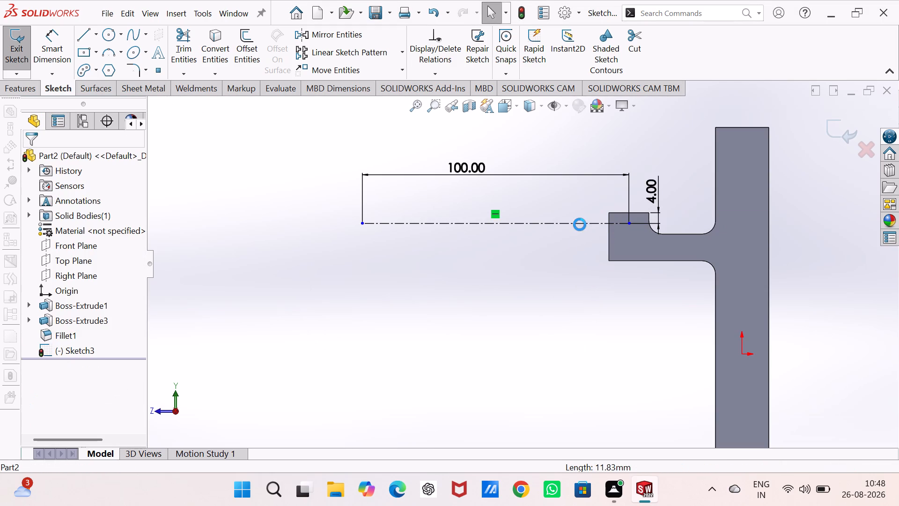
Sketch connected lines from the arm end's upper corner: down about 45 mm, outward about 57.5 mm, and up about 41 mm to the centreline.
right_drag(546, 321, 533, 220)
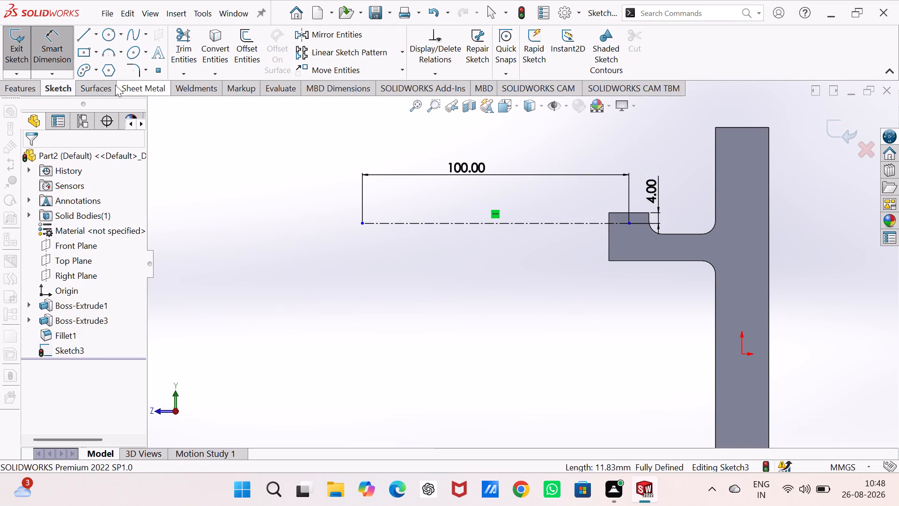
click(88, 37)
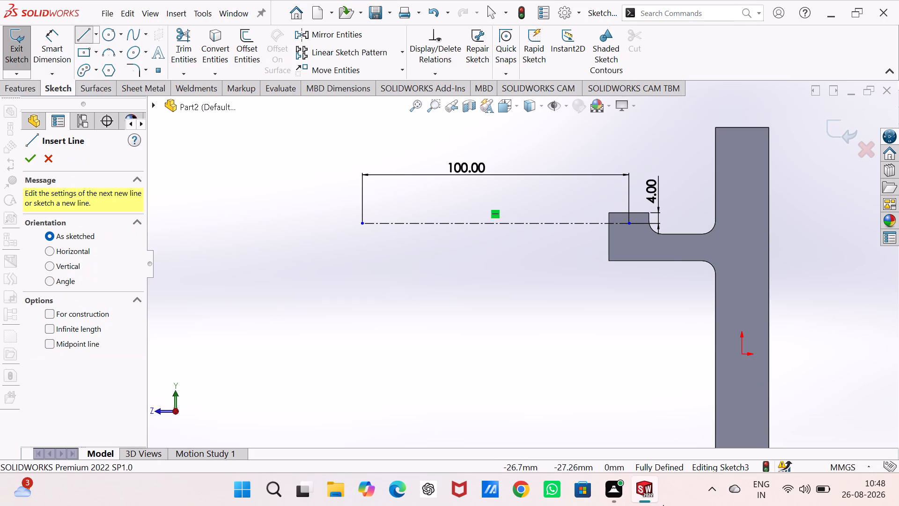
click(610, 213)
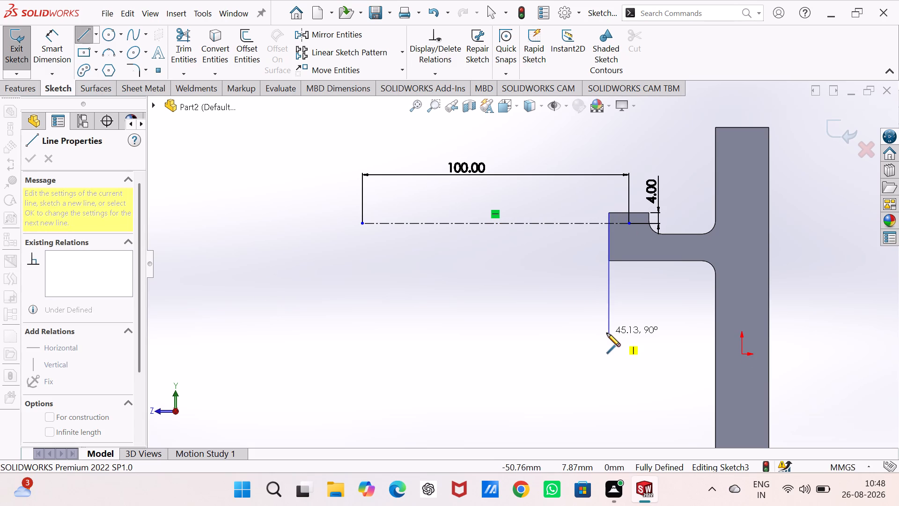
click(607, 333)
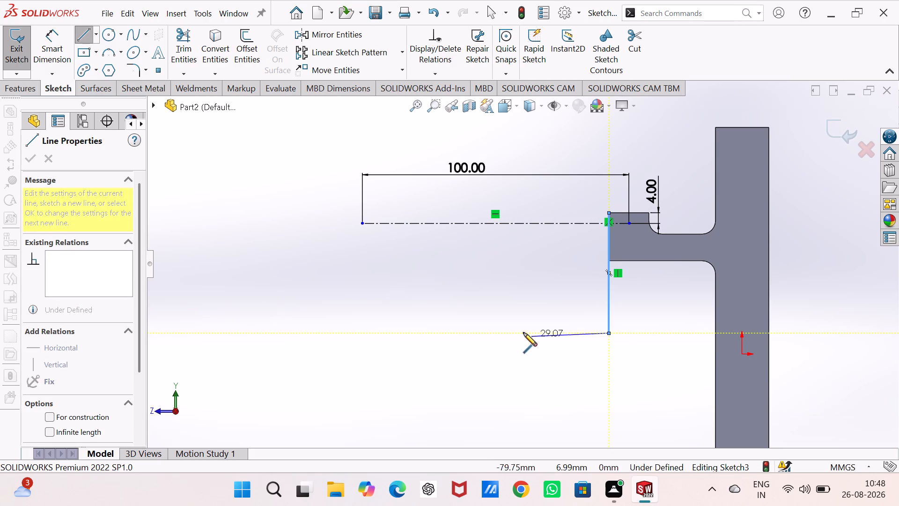
click(456, 330)
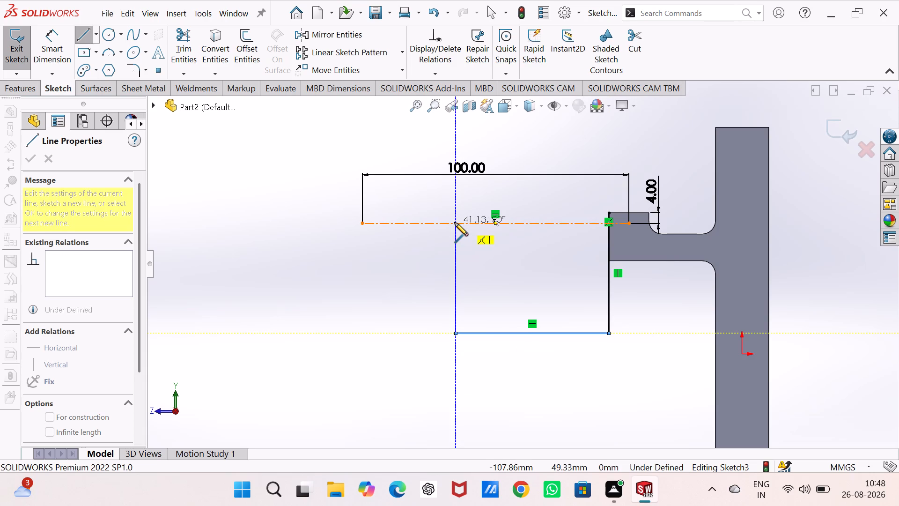
click(455, 223)
key(Escape)
key(Escape)
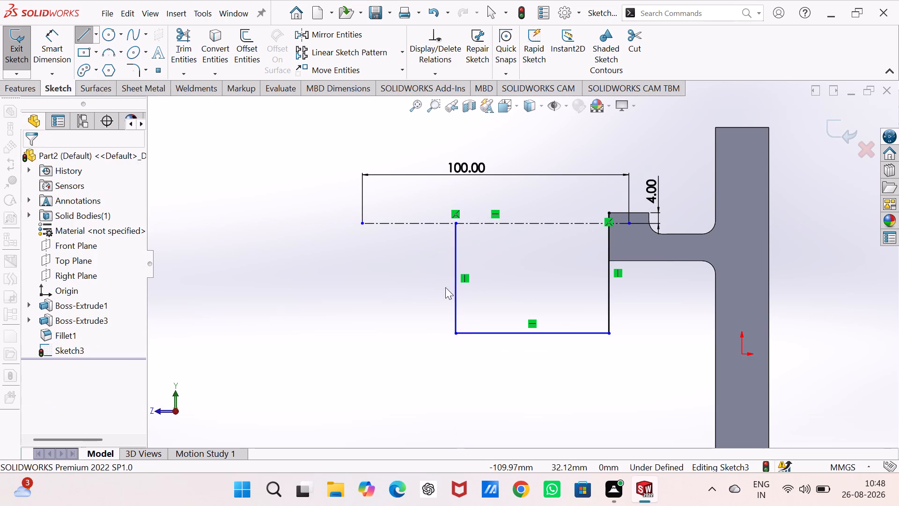
Dimension the distance between the profile's two vertical lines as 60 mm.
right_drag(383, 344, 383, 275)
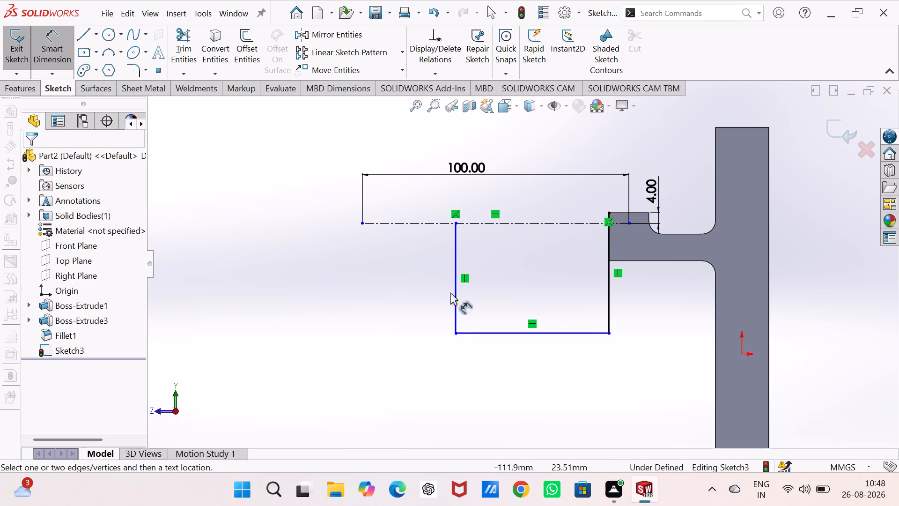
drag(610, 271, 604, 271)
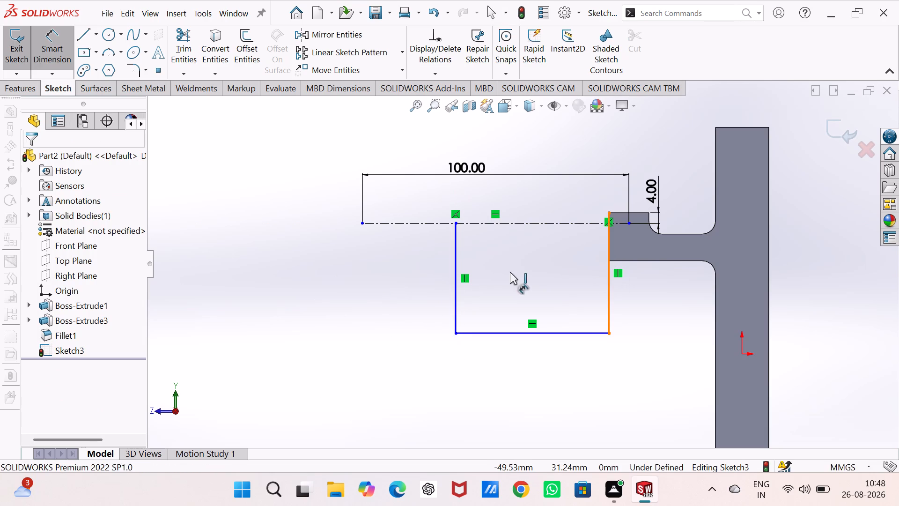
click(455, 287)
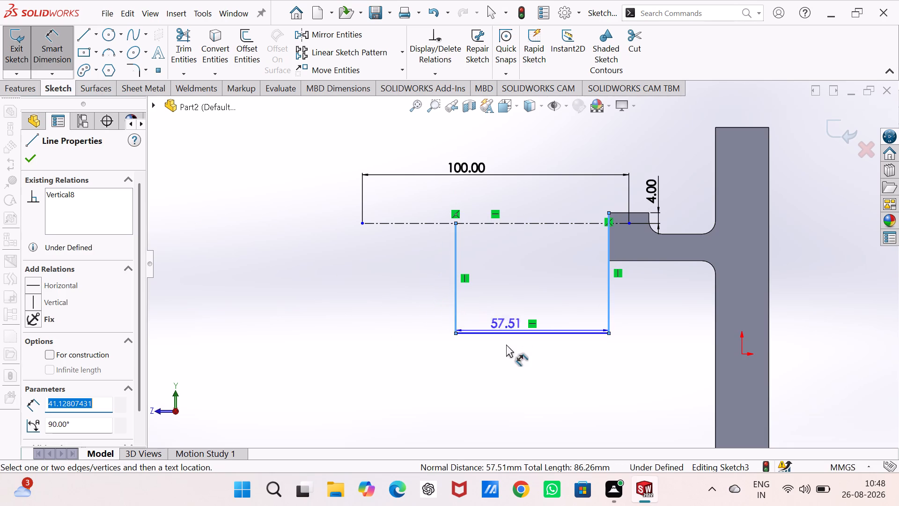
click(508, 360)
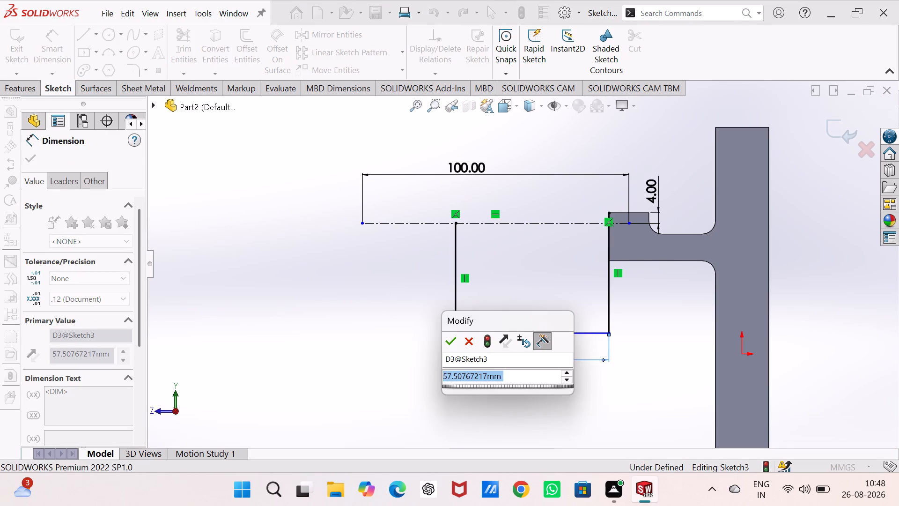
text(60)
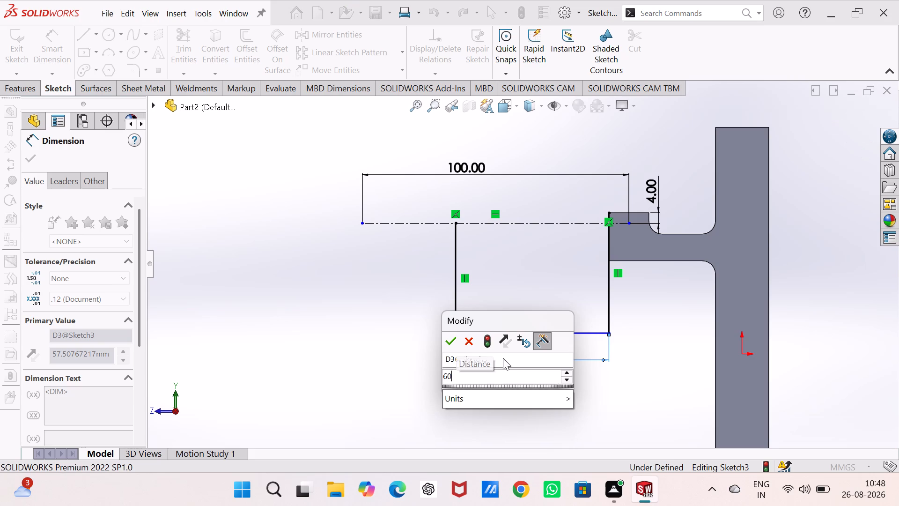
key(Return)
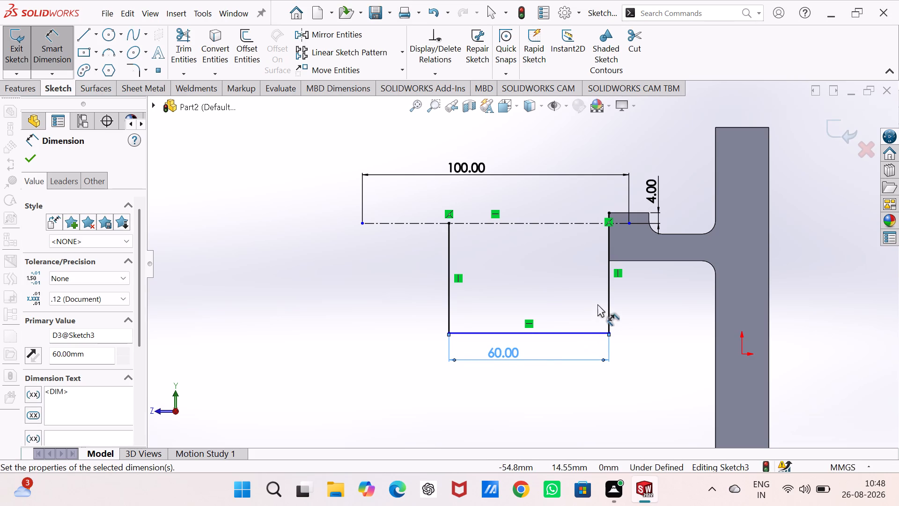
Dimension the vertical line along the arm's end face as 45 mm.
click(607, 310)
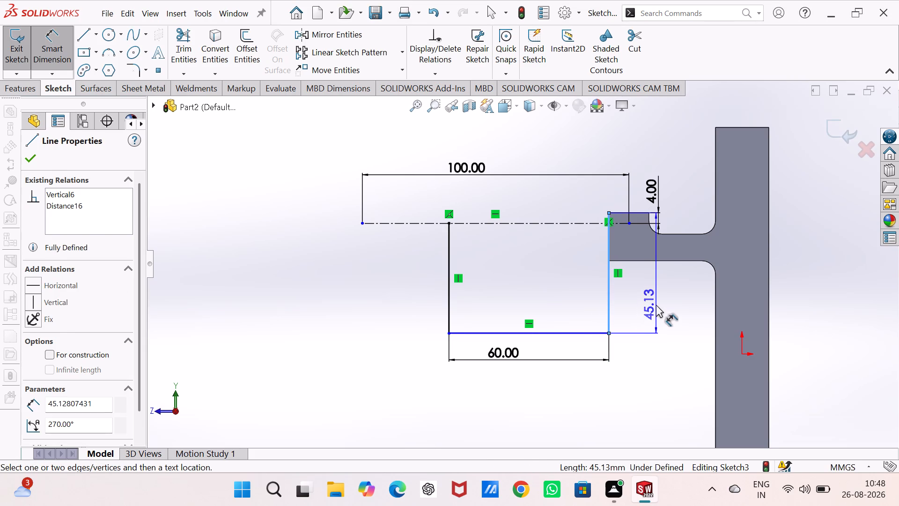
click(656, 305)
text(45)
key(Return)
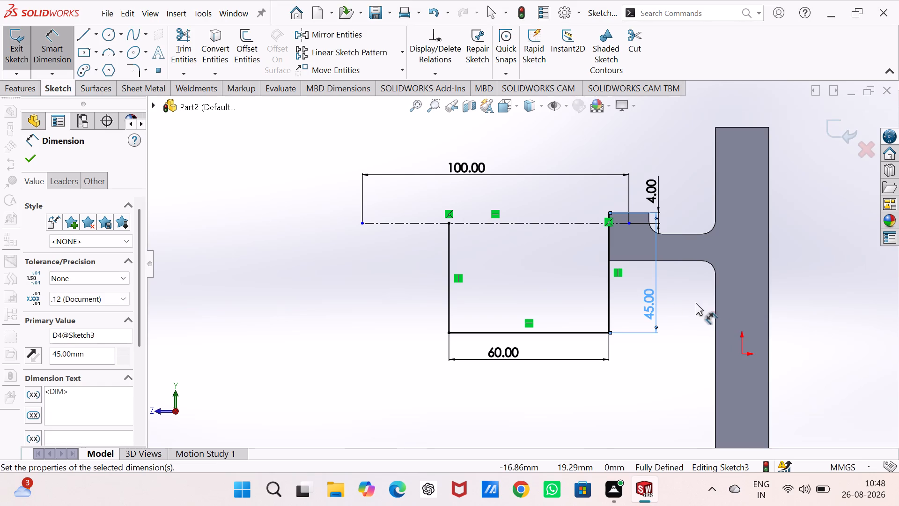
key(Escape)
key(Escape)
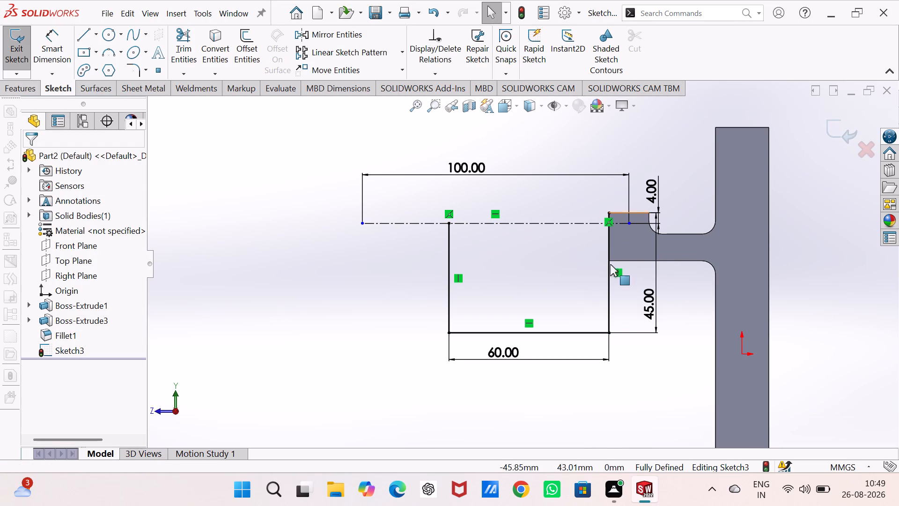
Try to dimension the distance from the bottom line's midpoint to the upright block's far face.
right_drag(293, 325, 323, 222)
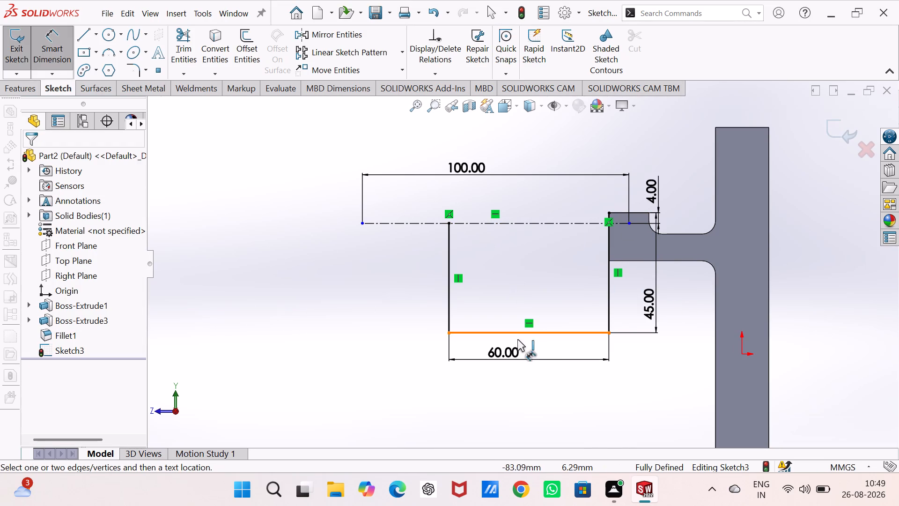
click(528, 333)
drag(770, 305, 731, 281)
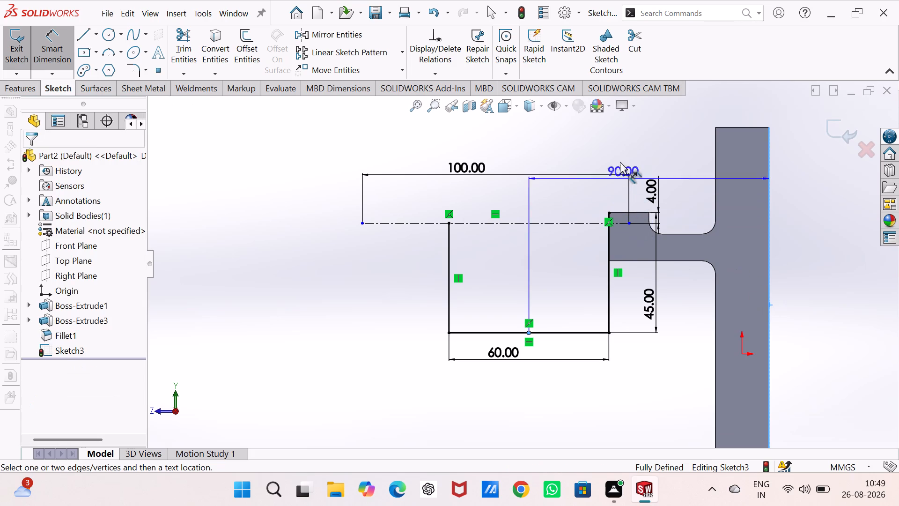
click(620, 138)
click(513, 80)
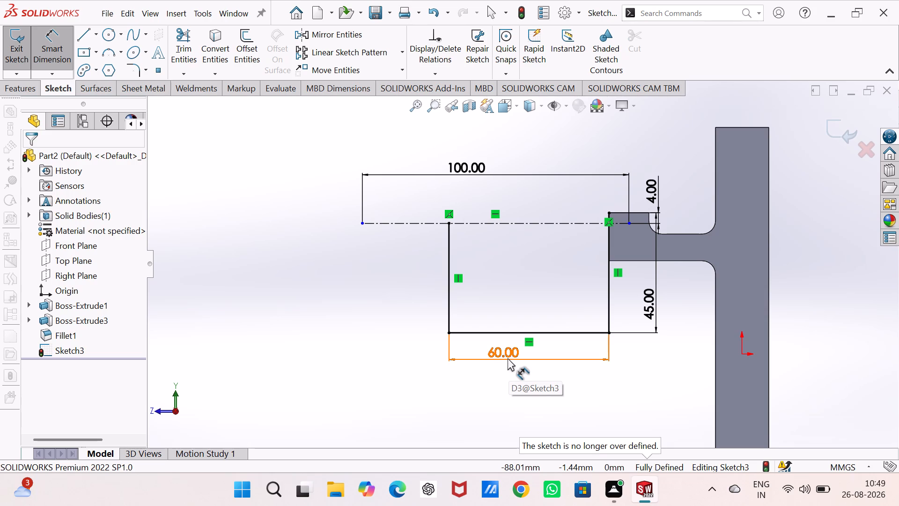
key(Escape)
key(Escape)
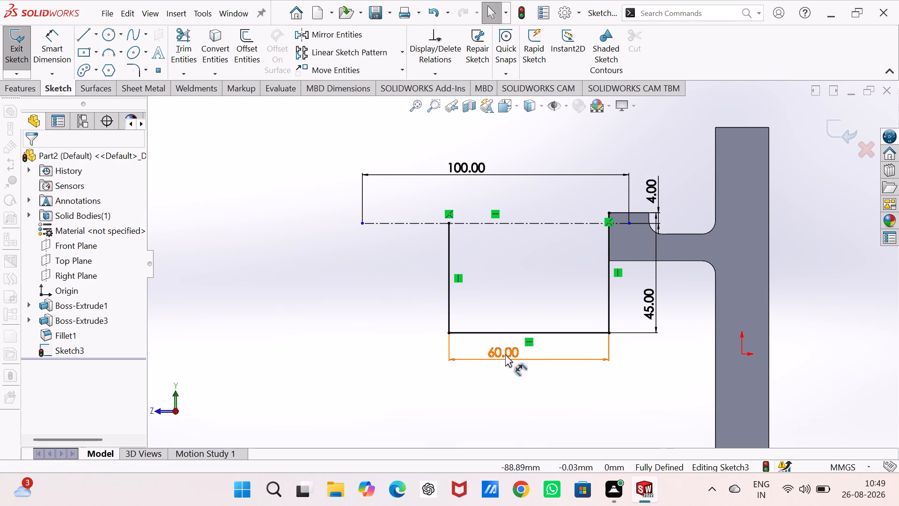
Delete the profile's 60 mm width dimension and its straight bottom line.
click(506, 354)
key(Delete)
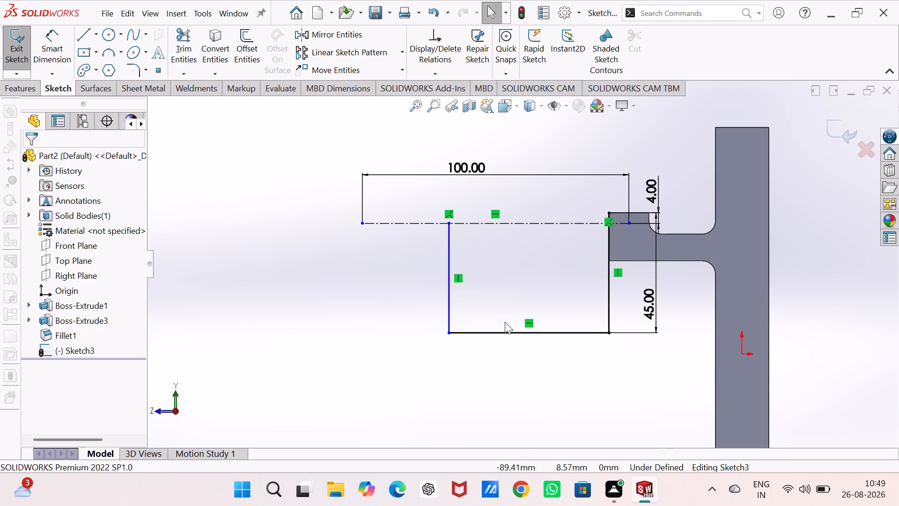
click(505, 332)
key(Delete)
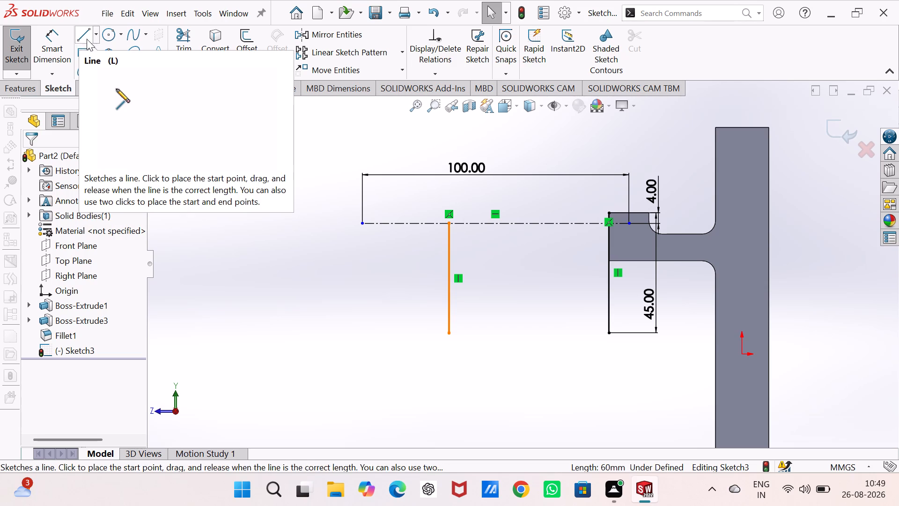
Sketch a three-point arc bulging downward between the lower ends of the two vertical lines, with a radius of about 50 mm.
click(102, 52)
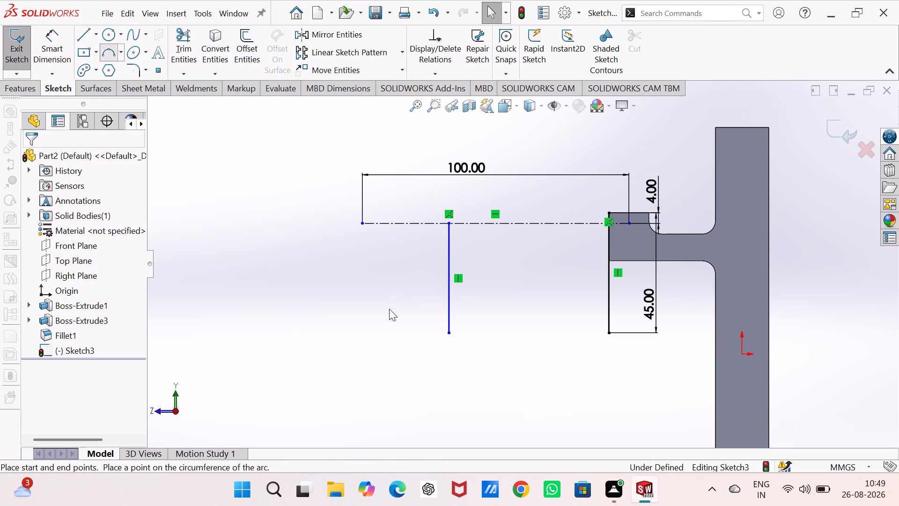
click(450, 332)
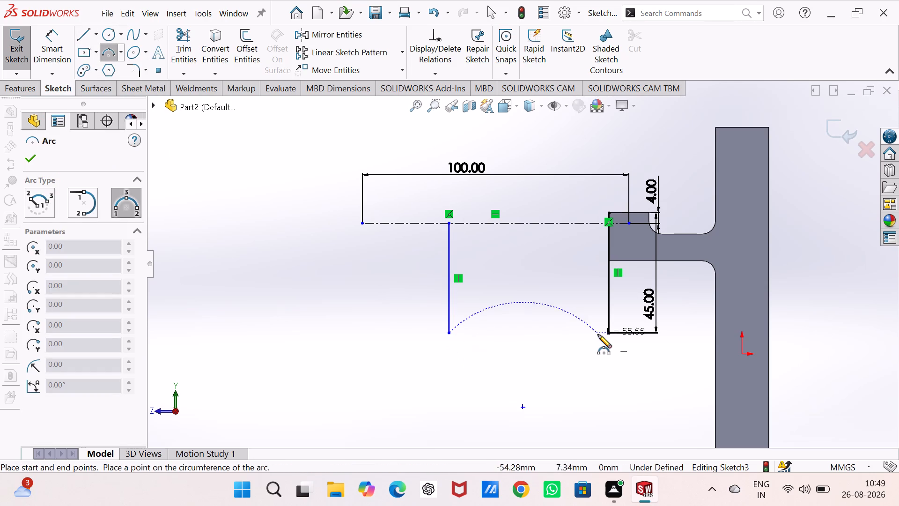
click(608, 333)
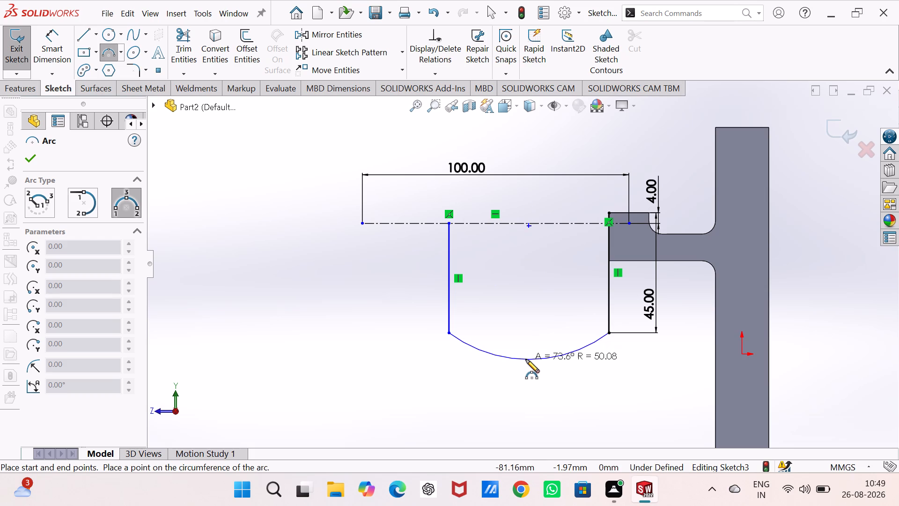
click(526, 359)
key(Escape)
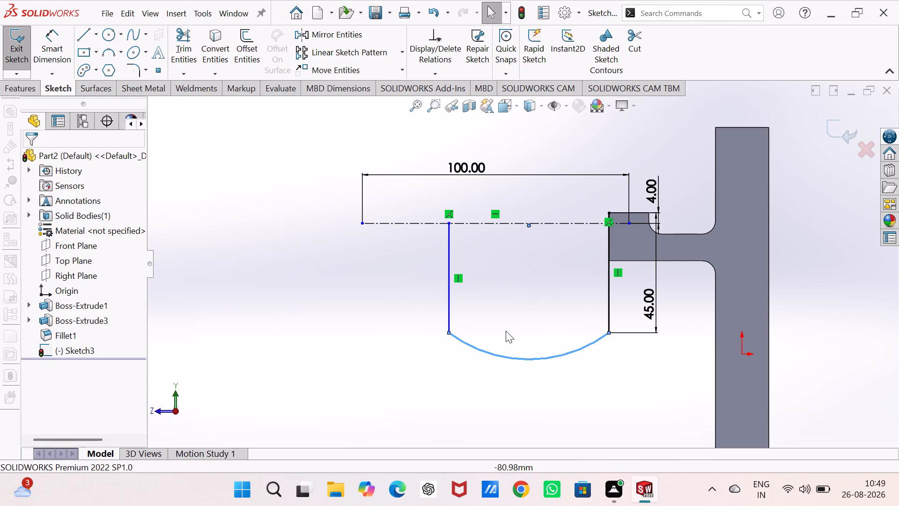
Add a coincident relation between the arc's centre point and the horizontal centreline.
click(529, 227)
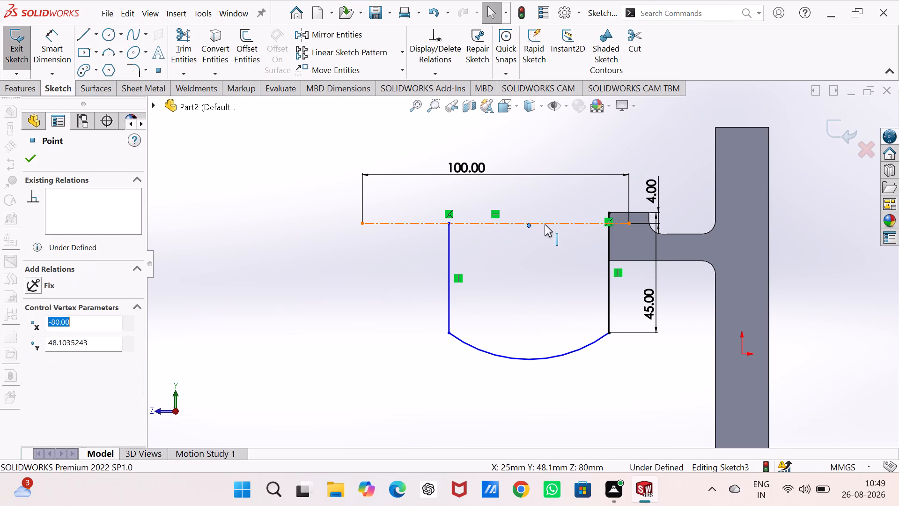
ctrl+click(545, 223)
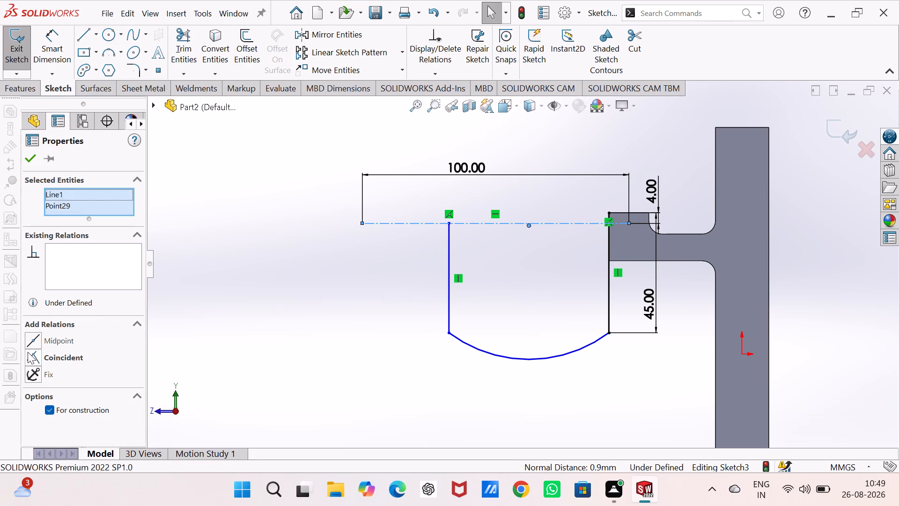
click(32, 352)
drag(187, 326, 192, 327)
Dimension the bottom arc's radius as 60 mm.
right_drag(232, 340, 254, 210)
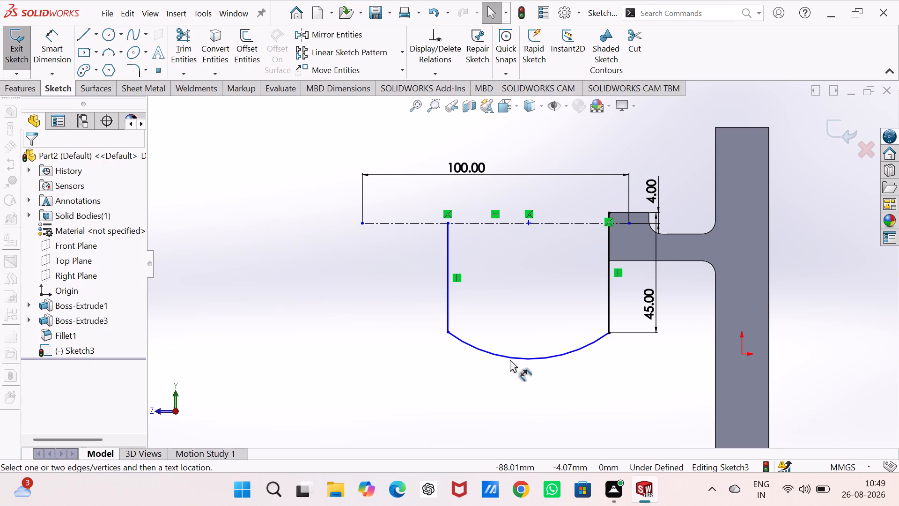
drag(510, 357, 497, 365)
click(446, 387)
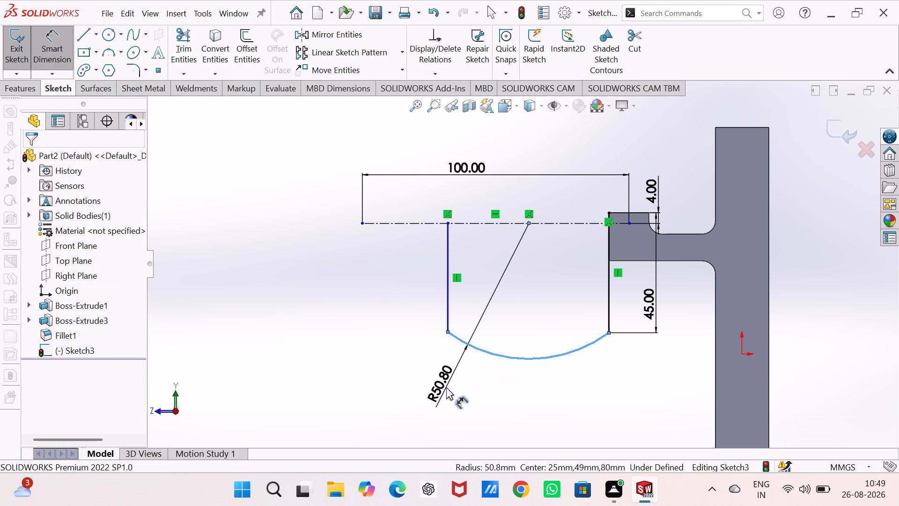
text(60)
key(Return)
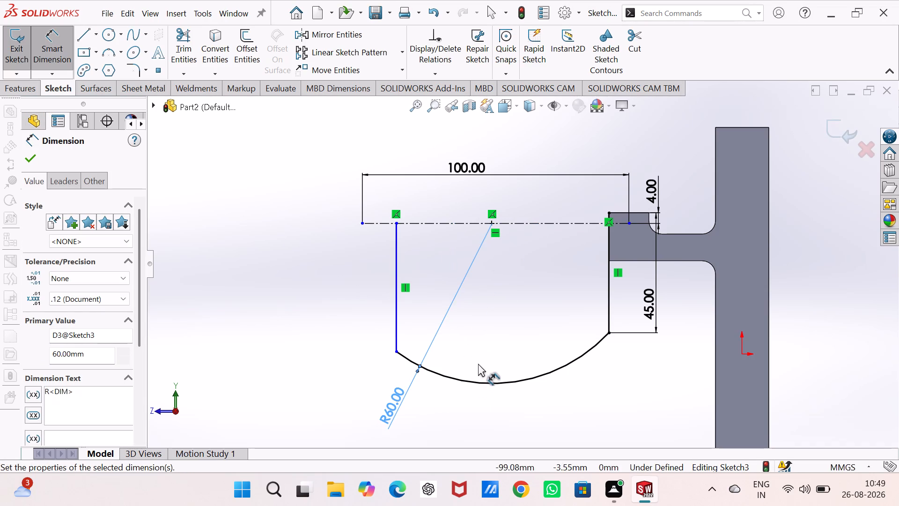
key(Escape)
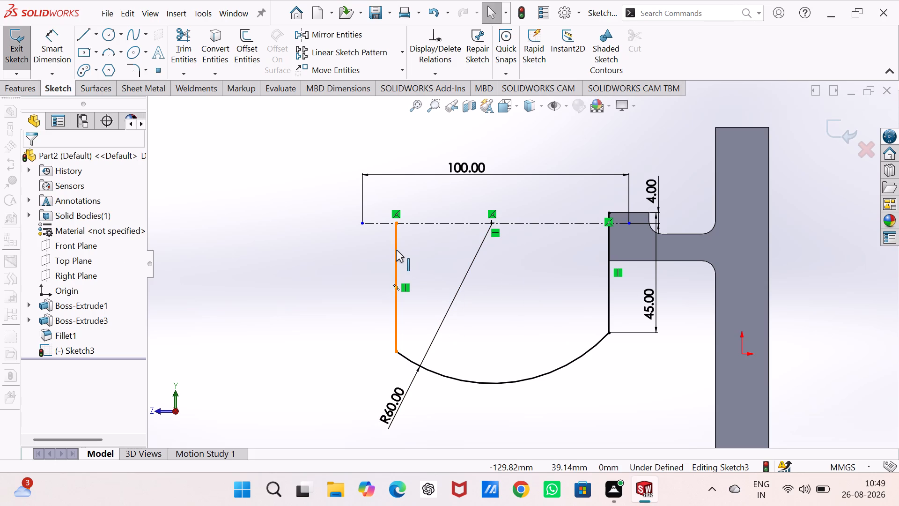
Dimension the outer vertical line, on the side away from the arm, as 45 mm.
right_drag(293, 332, 293, 257)
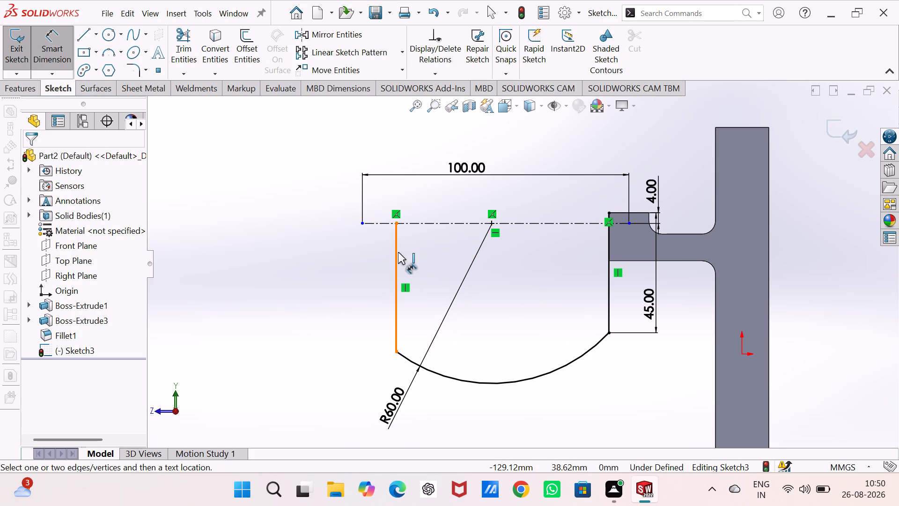
click(397, 254)
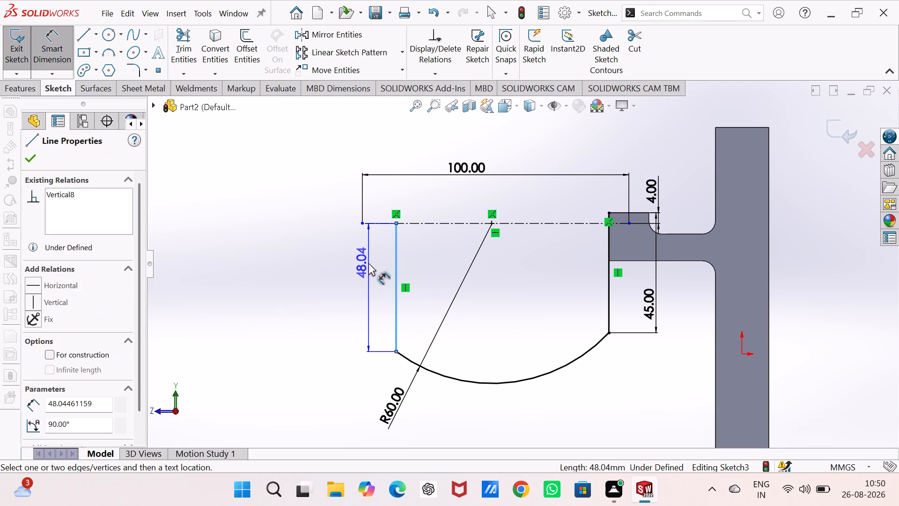
click(368, 263)
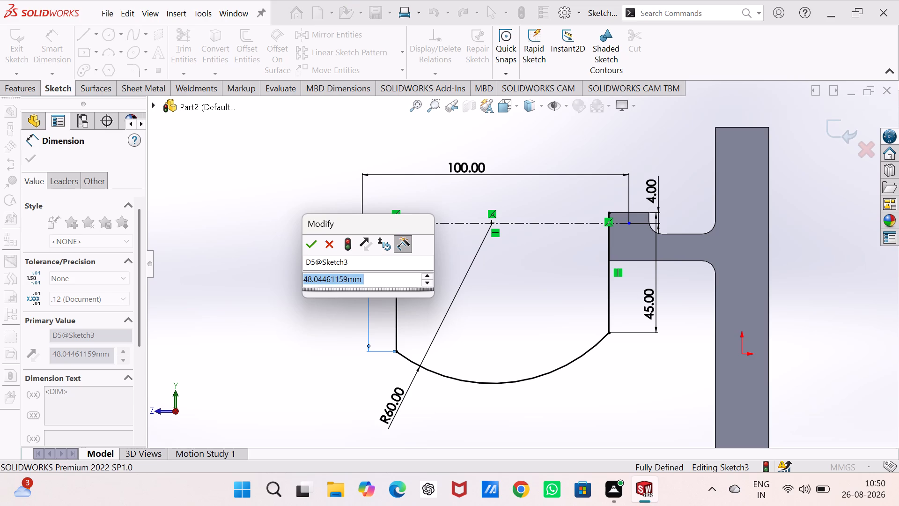
key(4)
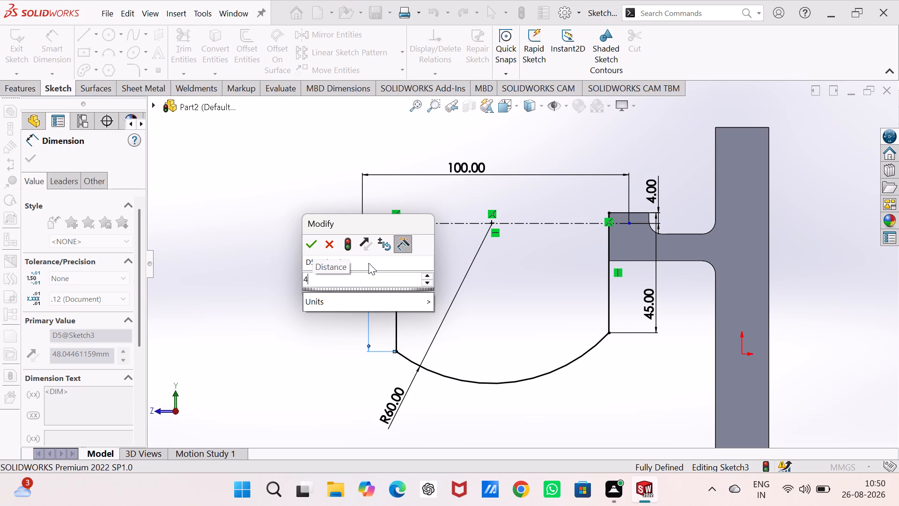
key(5)
key(Return)
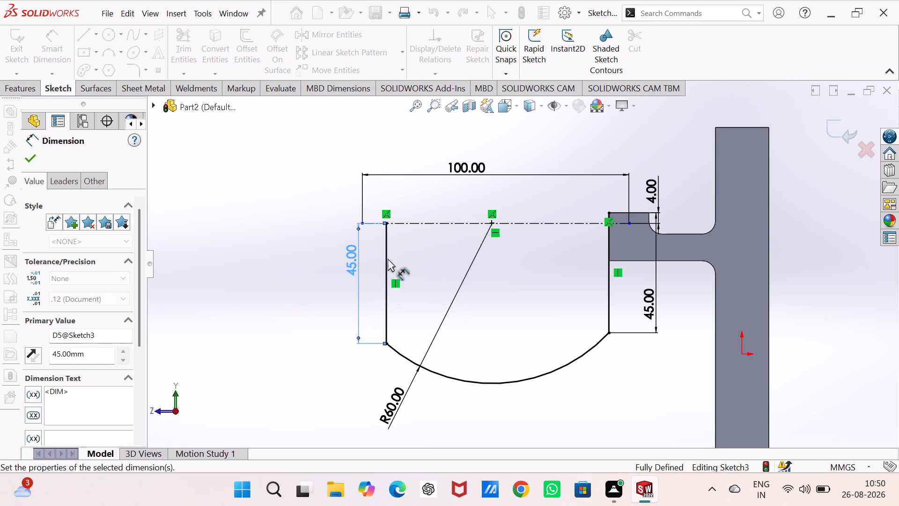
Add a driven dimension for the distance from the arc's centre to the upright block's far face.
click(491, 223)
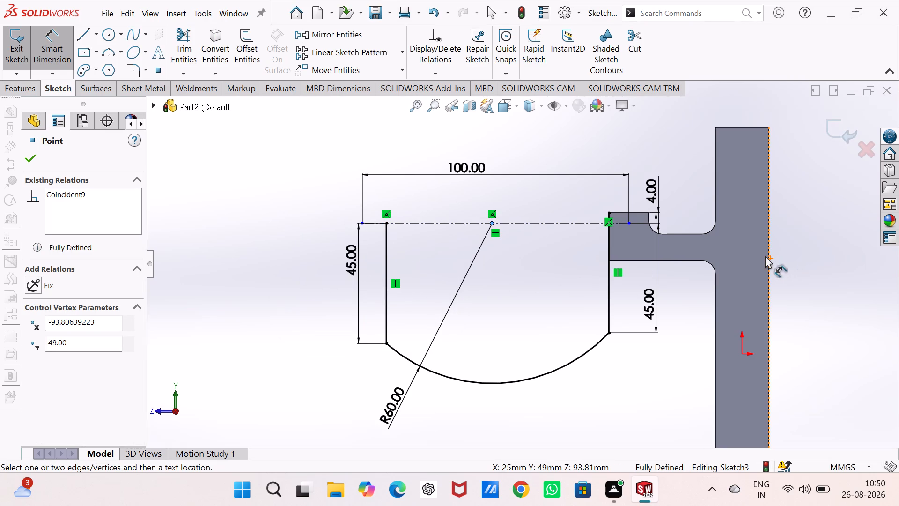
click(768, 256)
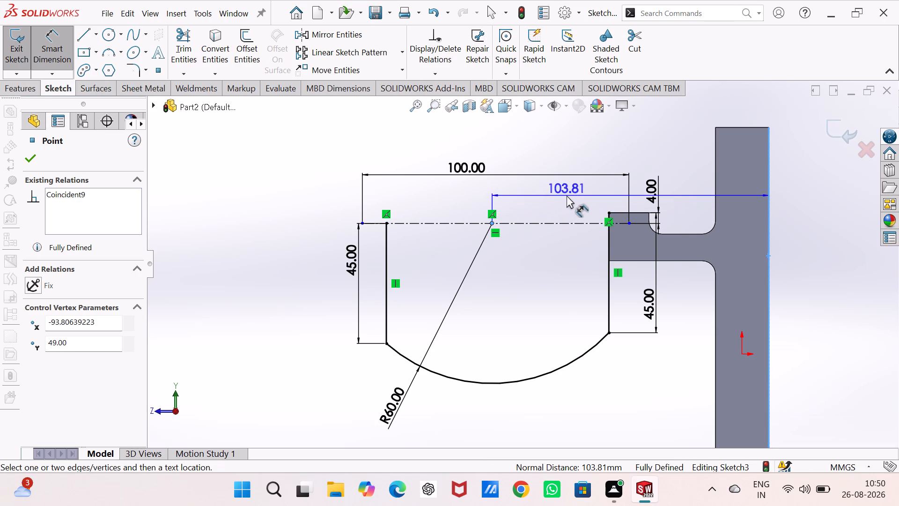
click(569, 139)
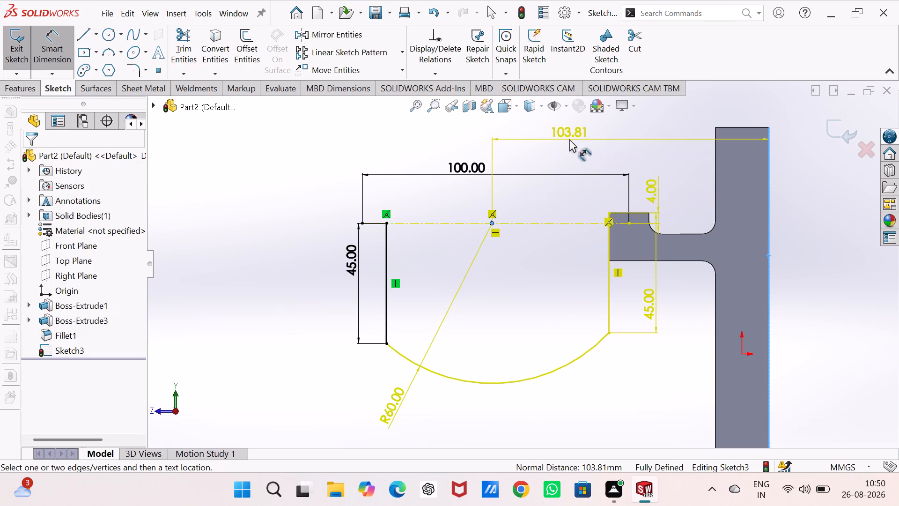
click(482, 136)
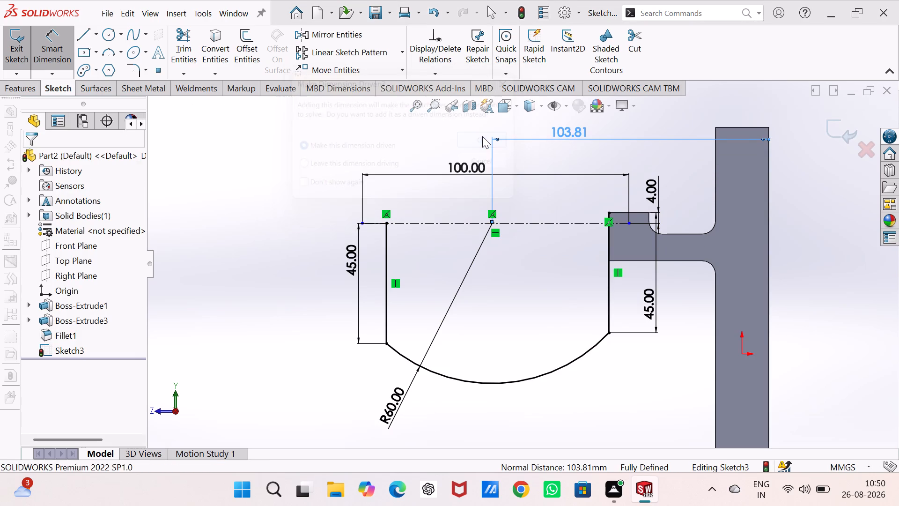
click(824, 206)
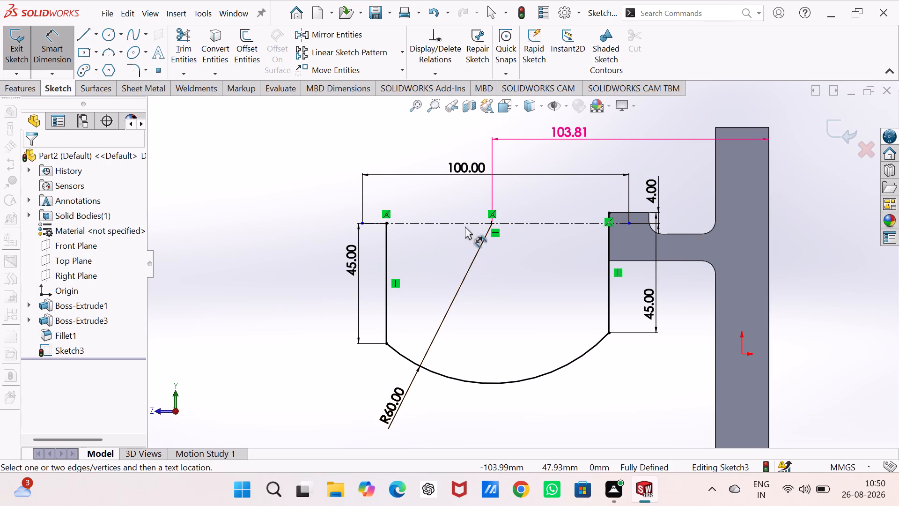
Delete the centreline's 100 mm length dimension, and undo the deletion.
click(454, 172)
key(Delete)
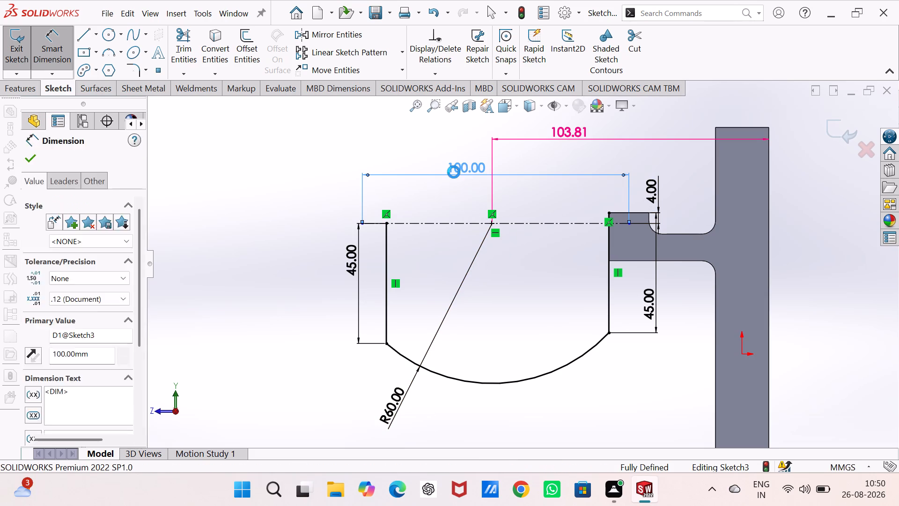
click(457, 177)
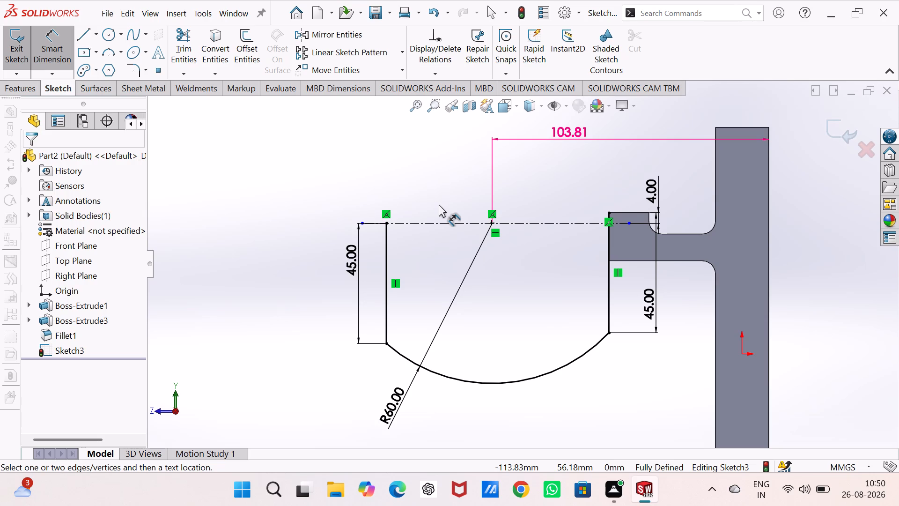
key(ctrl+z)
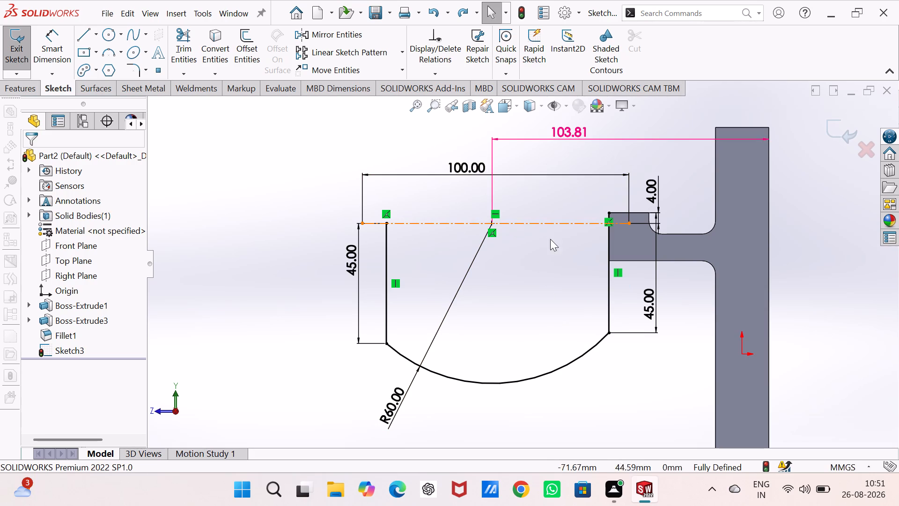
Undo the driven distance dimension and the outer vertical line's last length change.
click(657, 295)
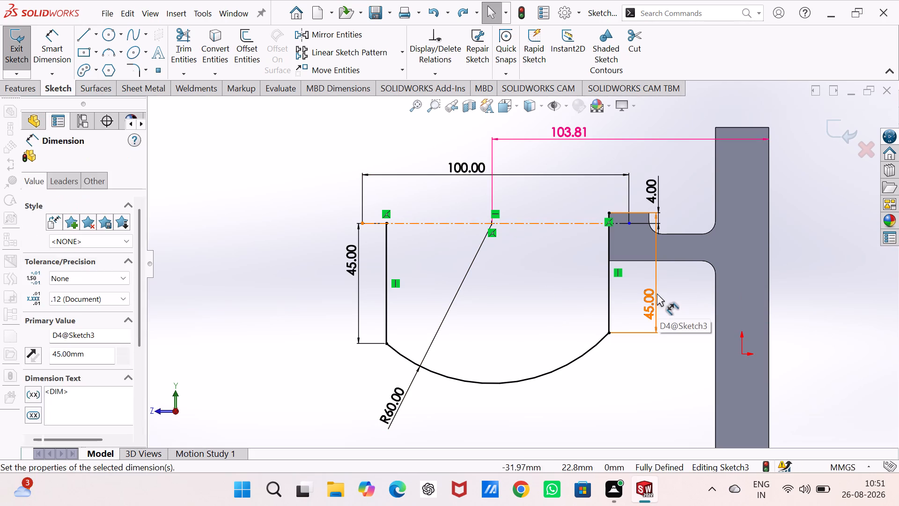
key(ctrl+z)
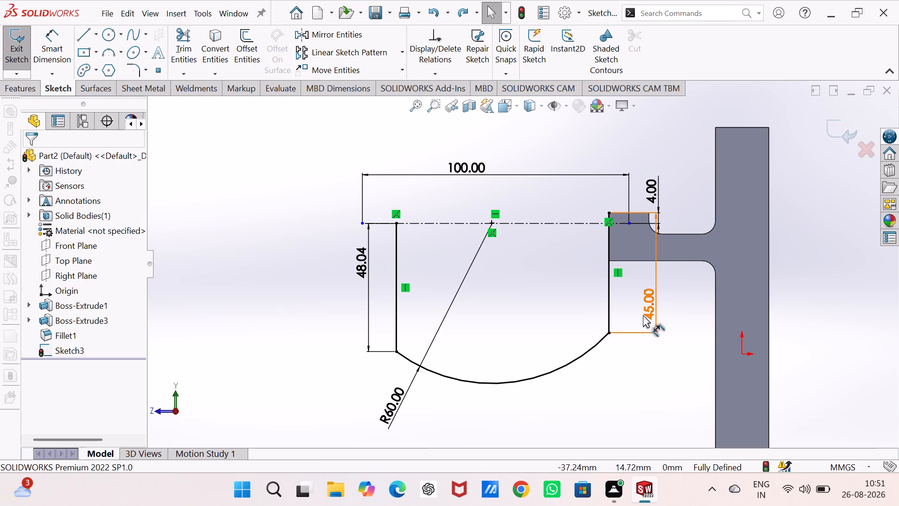
Set the outer vertical line's length dimension to 45 mm.
double_click(363, 273)
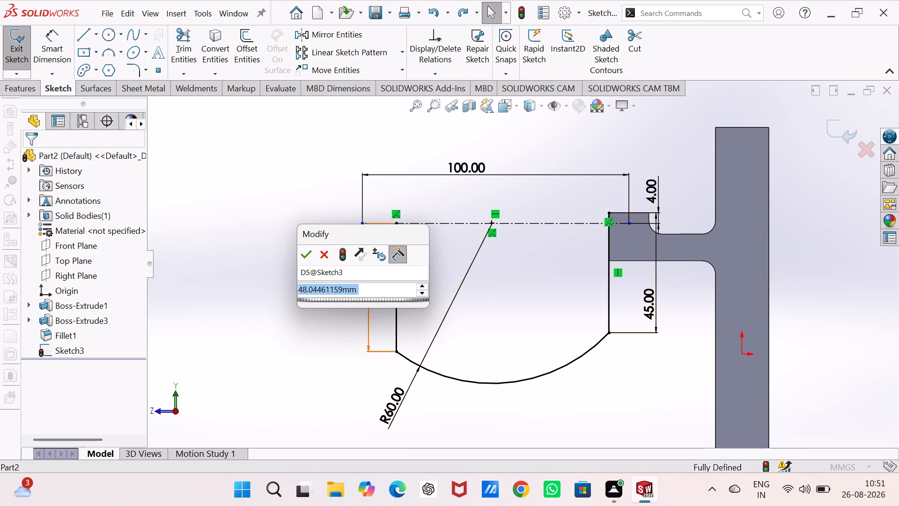
text(45)
key(Return)
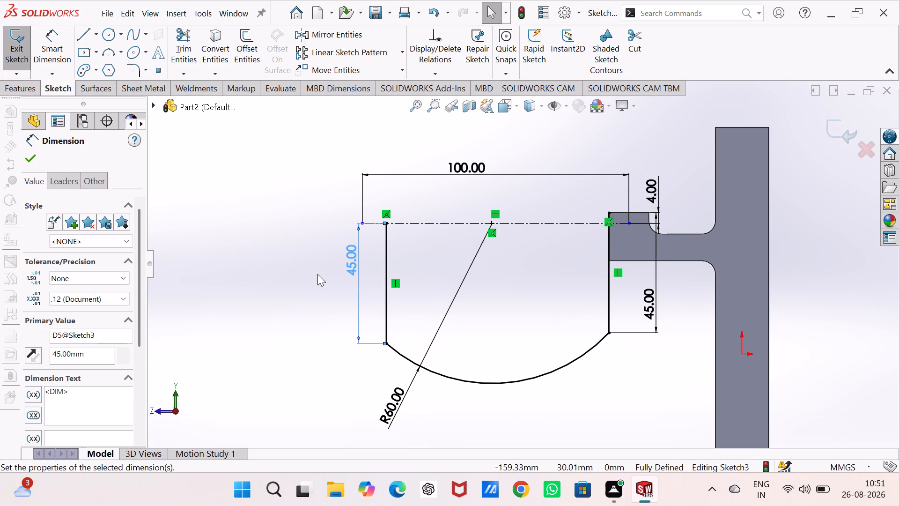
key(Escape)
key(Escape)
key(Escape)
Delete the 45 mm dimension of the vertical line along the arm's end face.
click(652, 305)
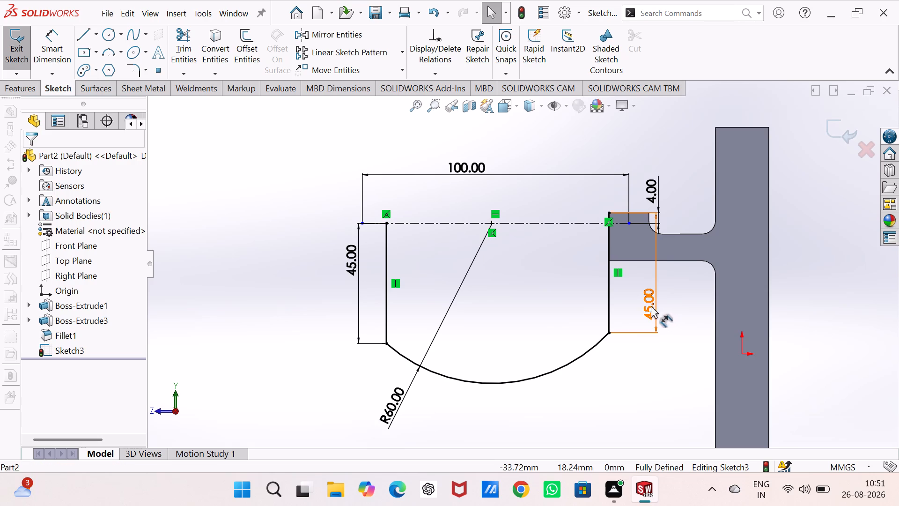
key(Delete)
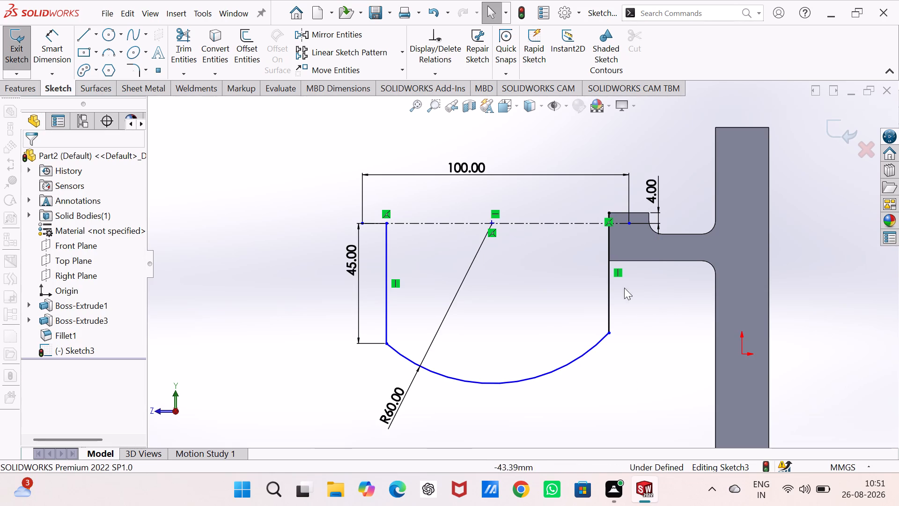
Dimension the distance from the arc's centre to the upright block's far face as 105 mm.
right_drag(624, 395, 629, 279)
click(493, 223)
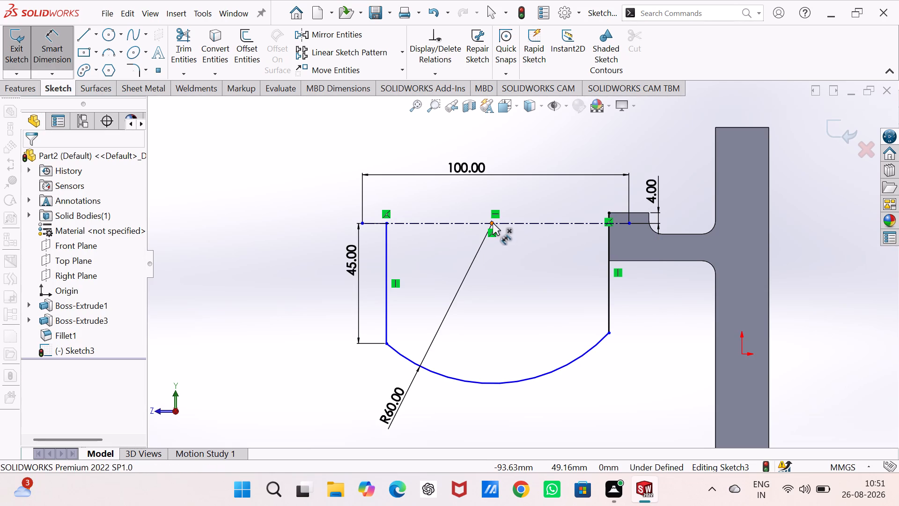
click(768, 265)
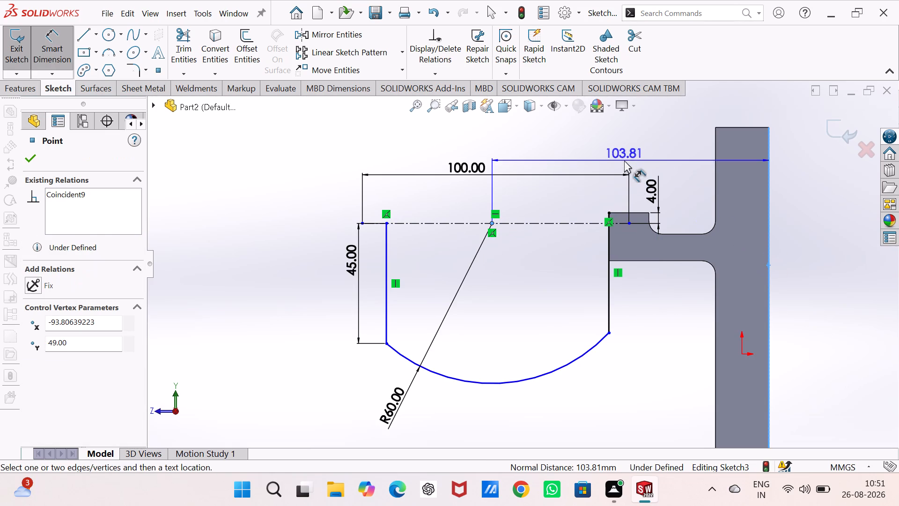
click(624, 156)
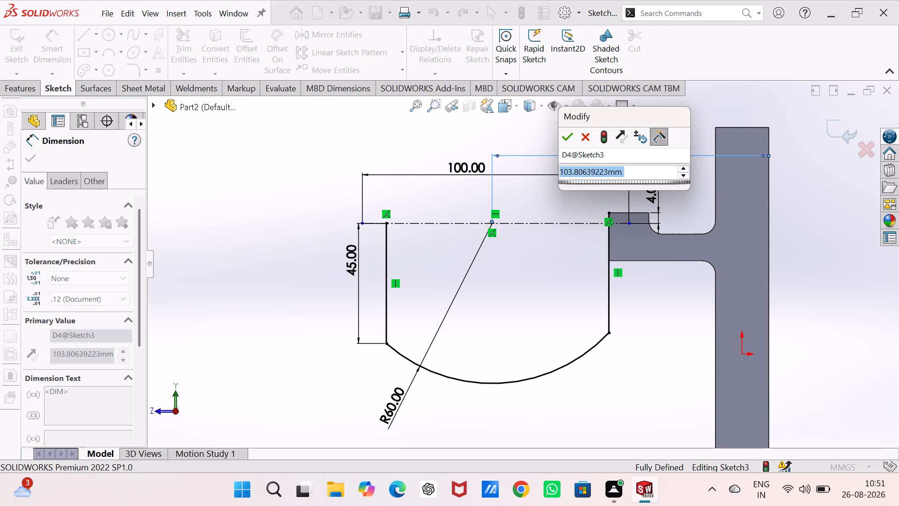
text(10)
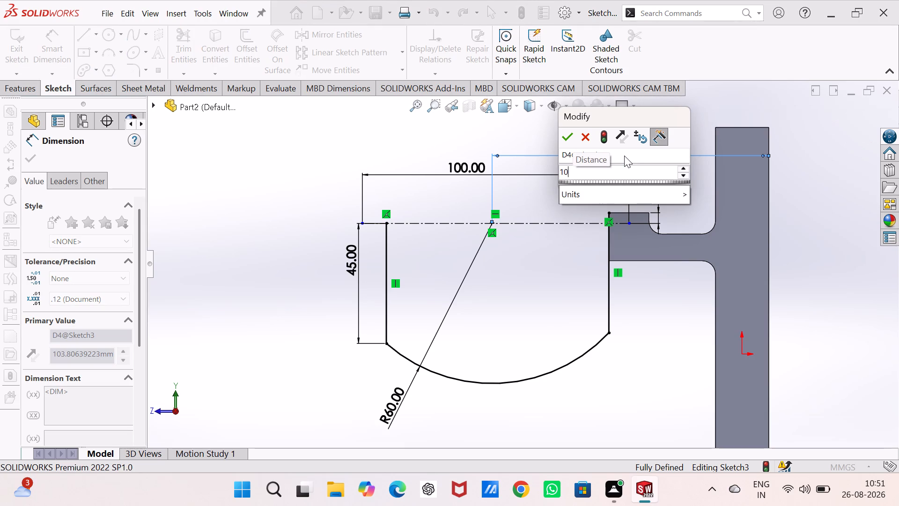
key(5)
key(Return)
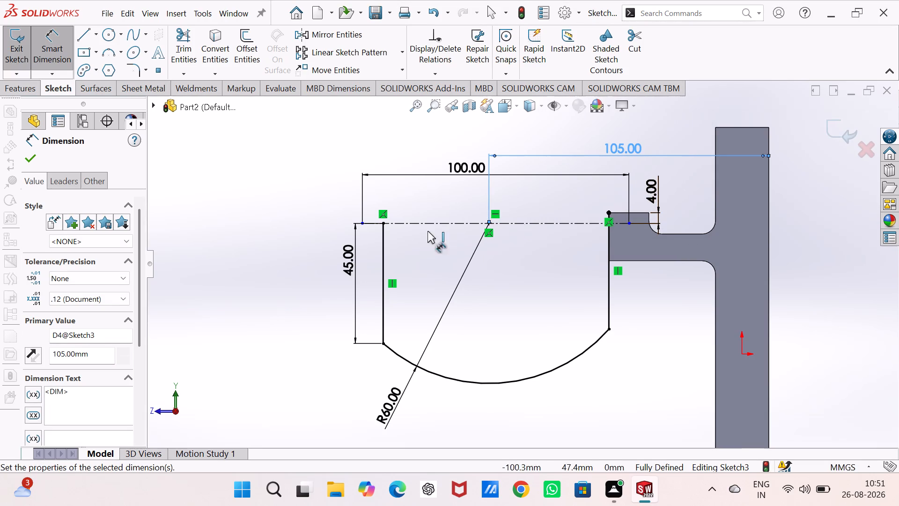
Close the profile's top with a horizontal line about 85 mm long, from the outer vertical line's upper end to the arm's end face.
click(82, 37)
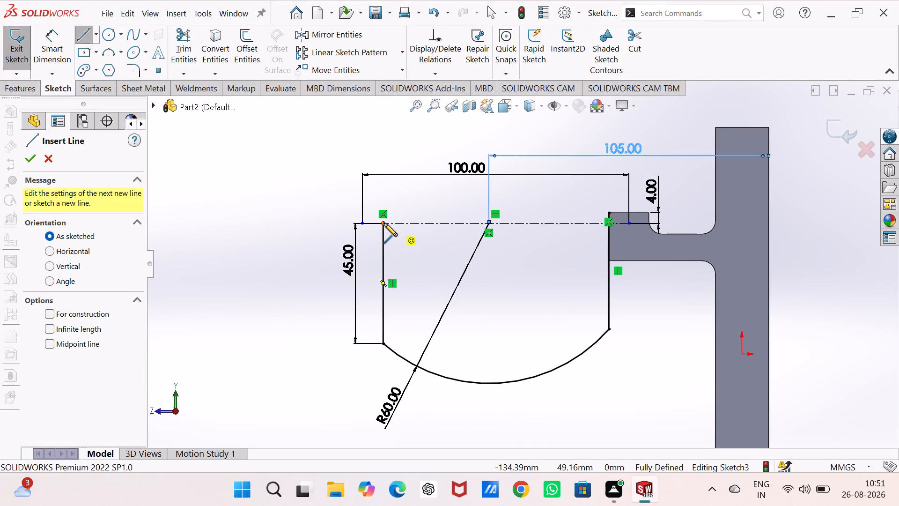
click(384, 223)
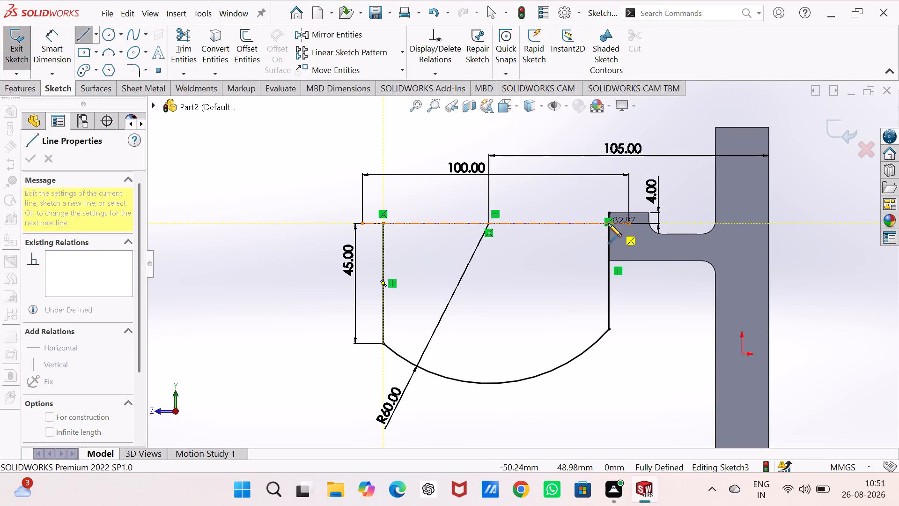
scroll(608, 223, up, 2)
scroll(591, 236, down, 9)
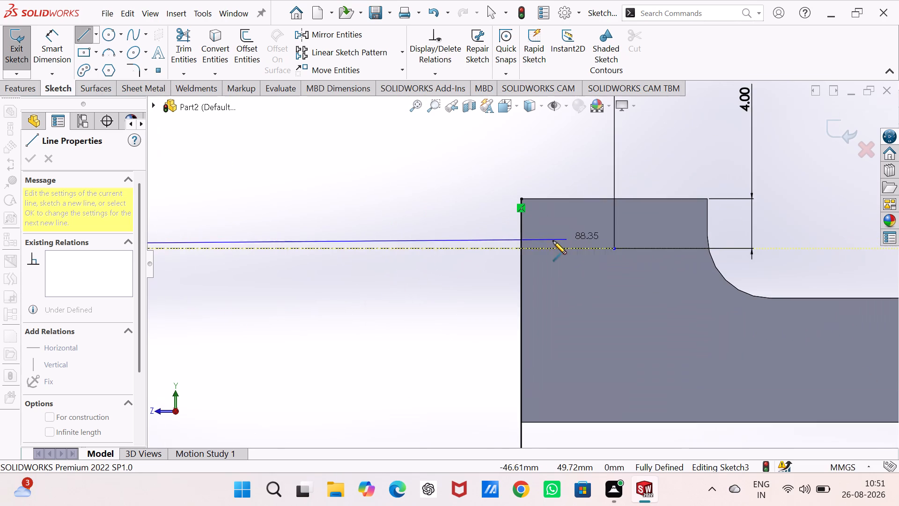
click(520, 248)
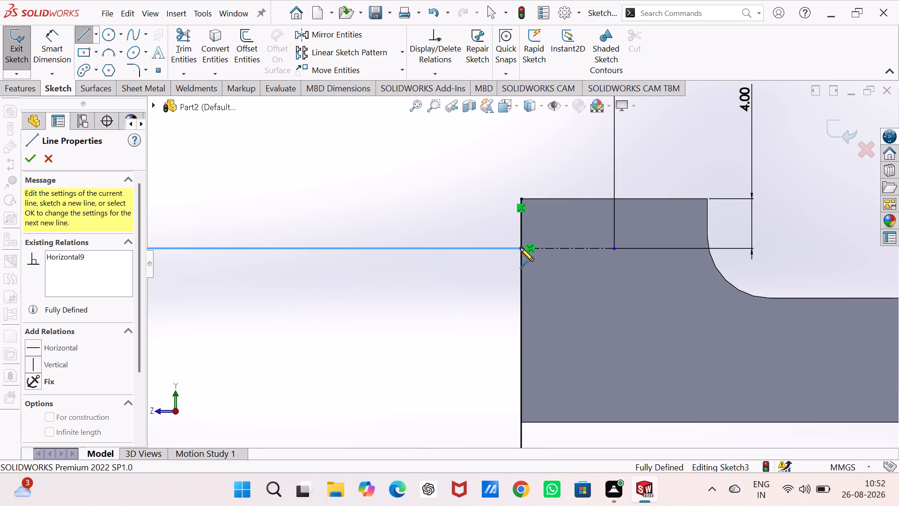
key(Escape)
key(Escape)
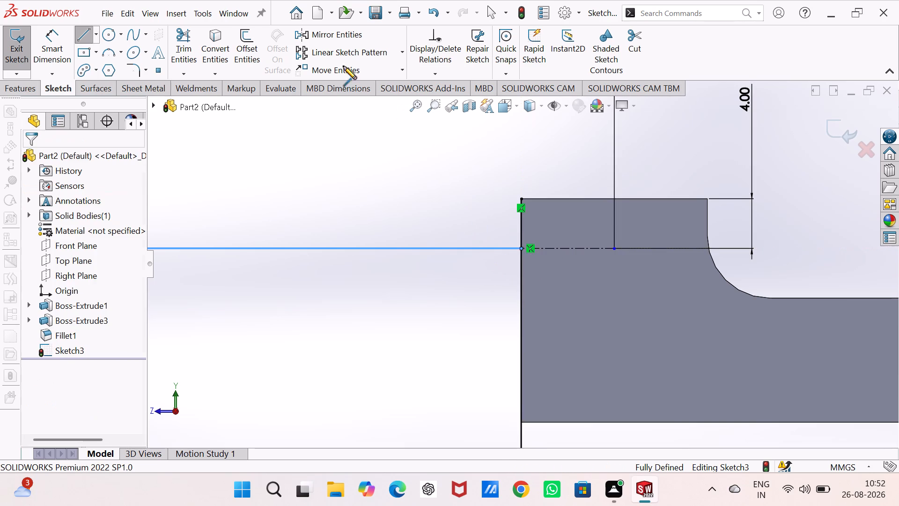
Trim away the short vertical line segment above the profile's top line on the arm's end face.
click(184, 36)
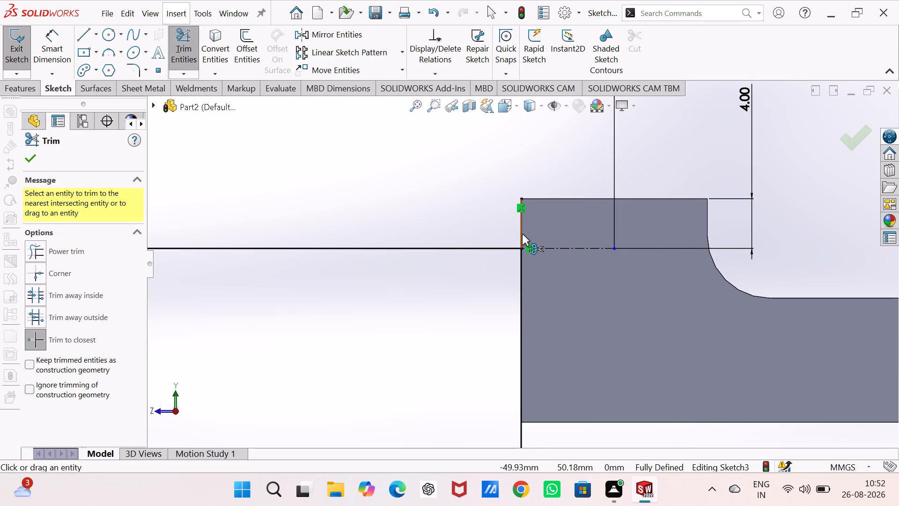
click(520, 231)
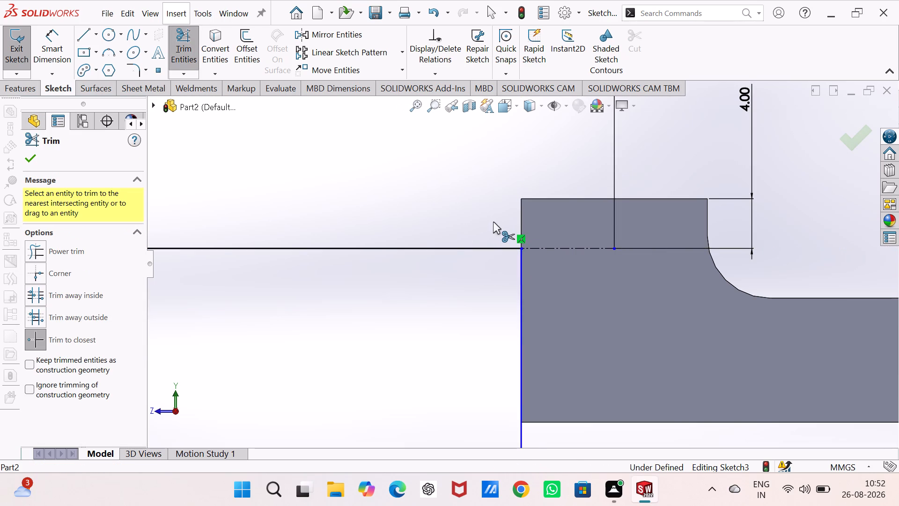
Dimension the length of the profile's inner vertical line, next to the arm, as 43 mm.
scroll(440, 268, down, 4)
scroll(440, 268, up, 4)
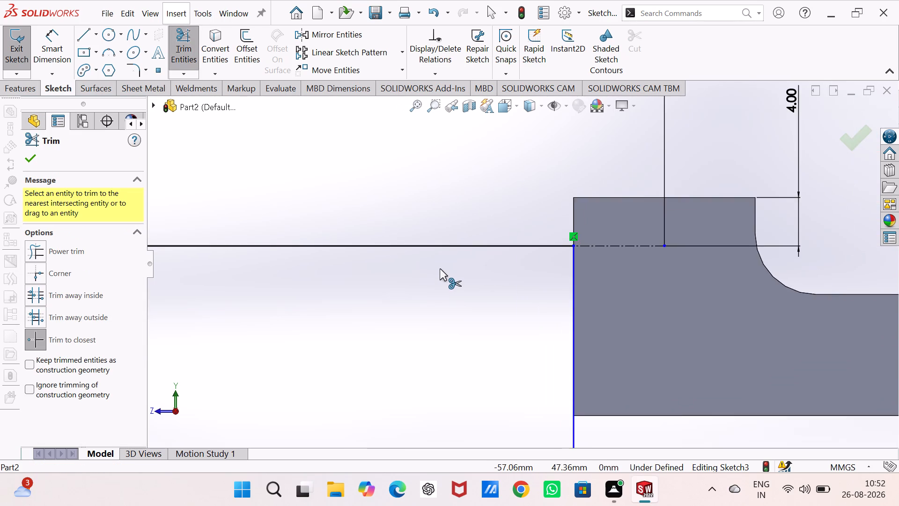
scroll(440, 268, up, 7)
scroll(426, 294, down, 3)
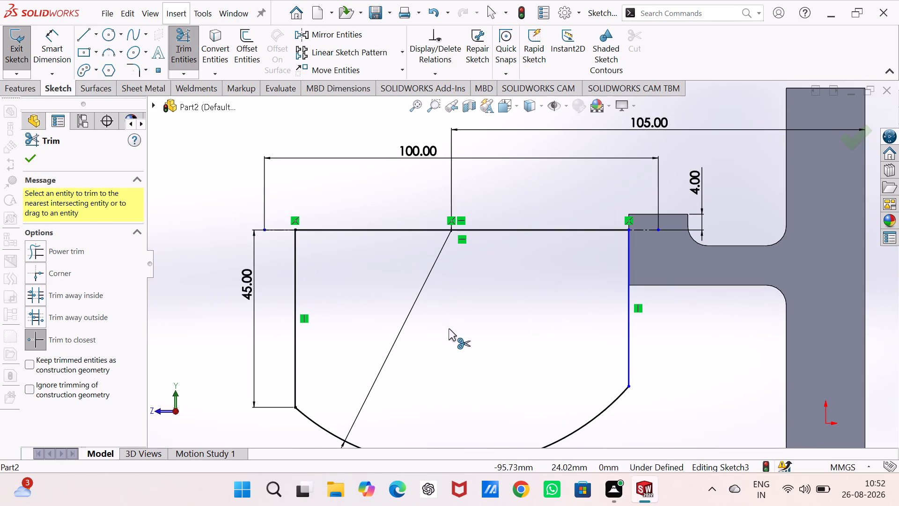
right_drag(449, 330, 475, 253)
click(628, 347)
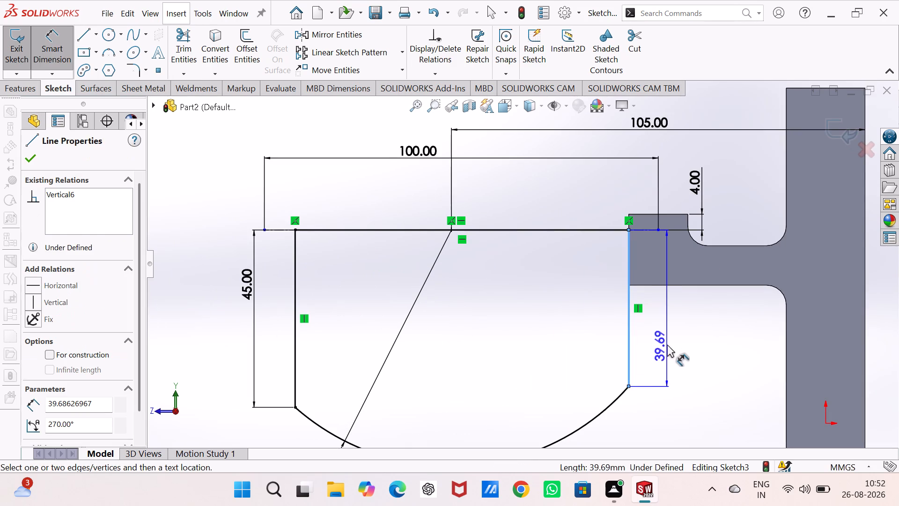
click(668, 338)
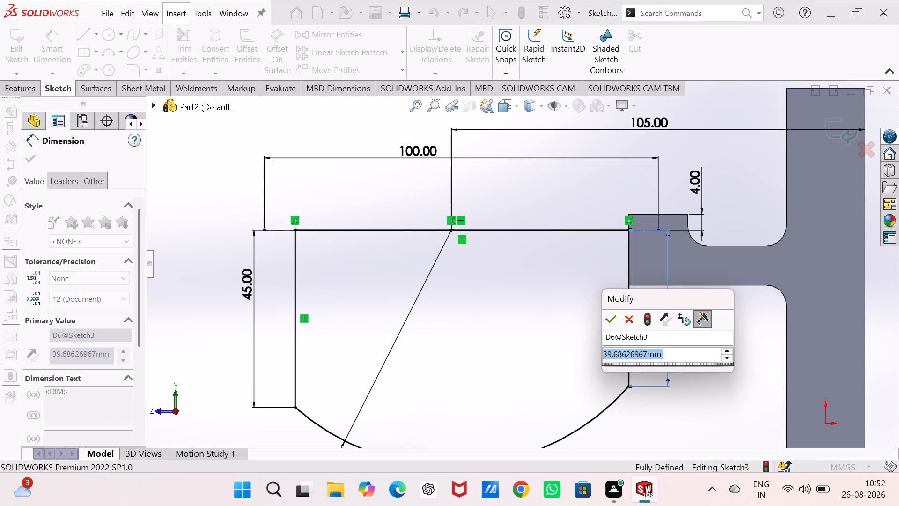
text(43)
key(Return)
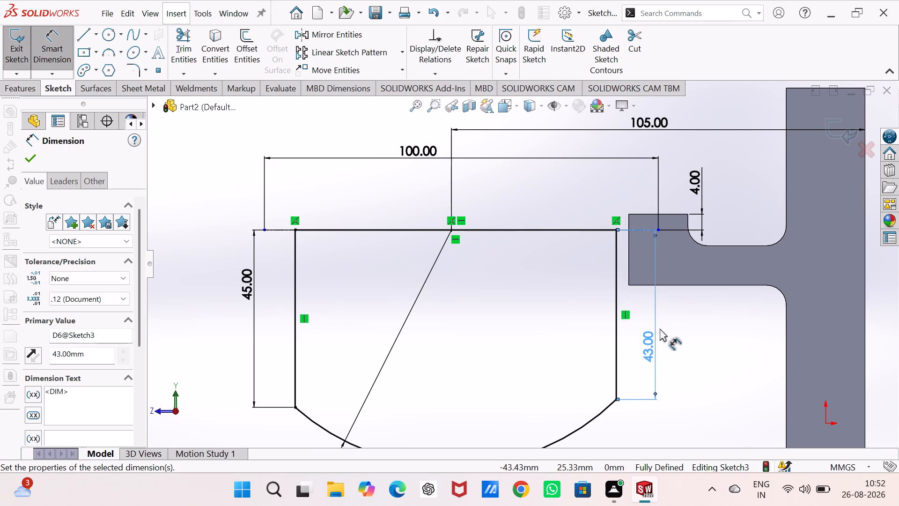
Delete the 105 mm dimension between the arc's centre and the upright block's far face.
scroll(654, 335, down, 1)
scroll(626, 295, up, 2)
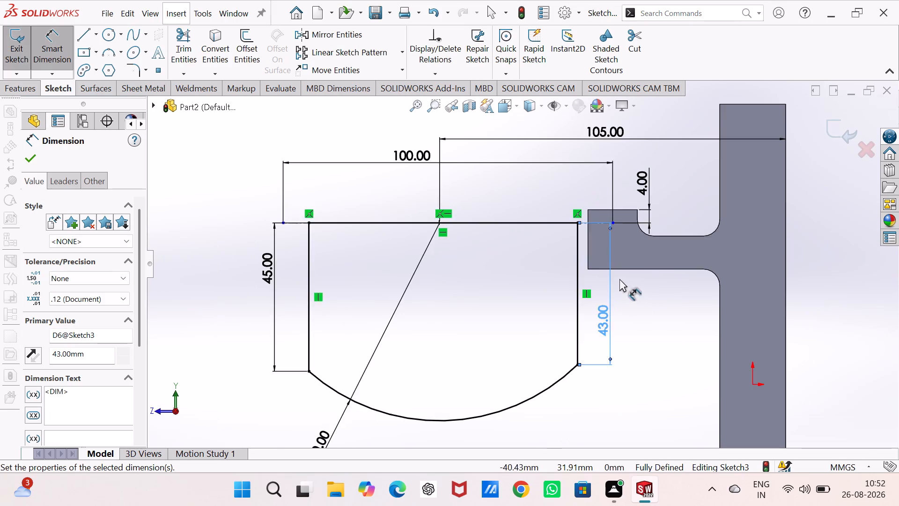
scroll(619, 279, up, 1)
scroll(575, 249, down, 4)
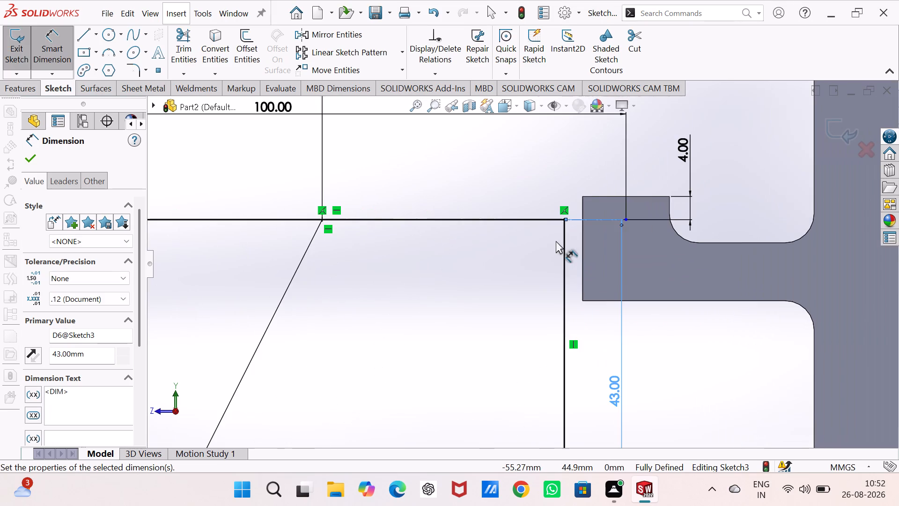
scroll(556, 241, up, 1)
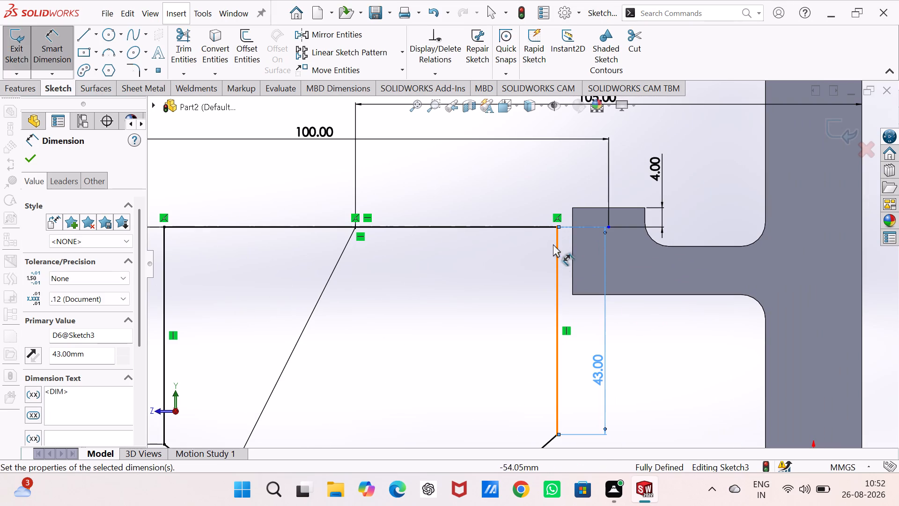
scroll(483, 244, down, 1)
scroll(483, 244, up, 2)
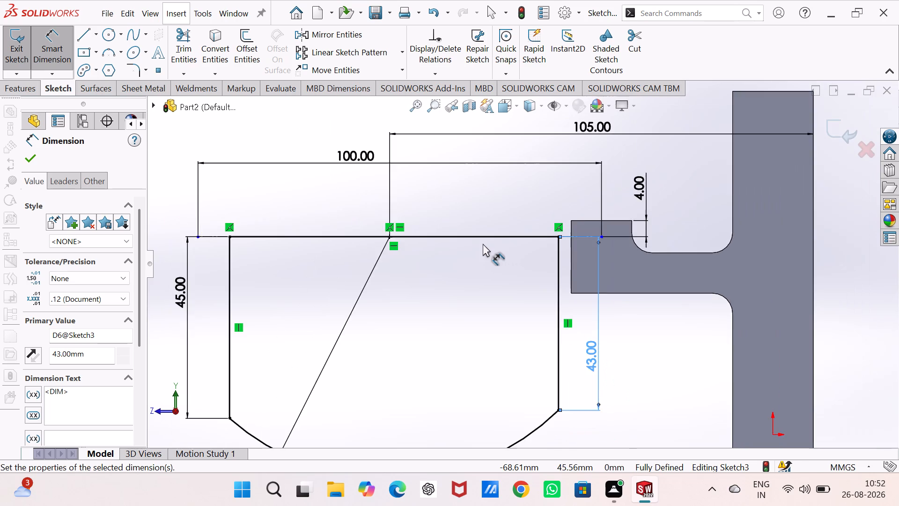
scroll(483, 244, up, 2)
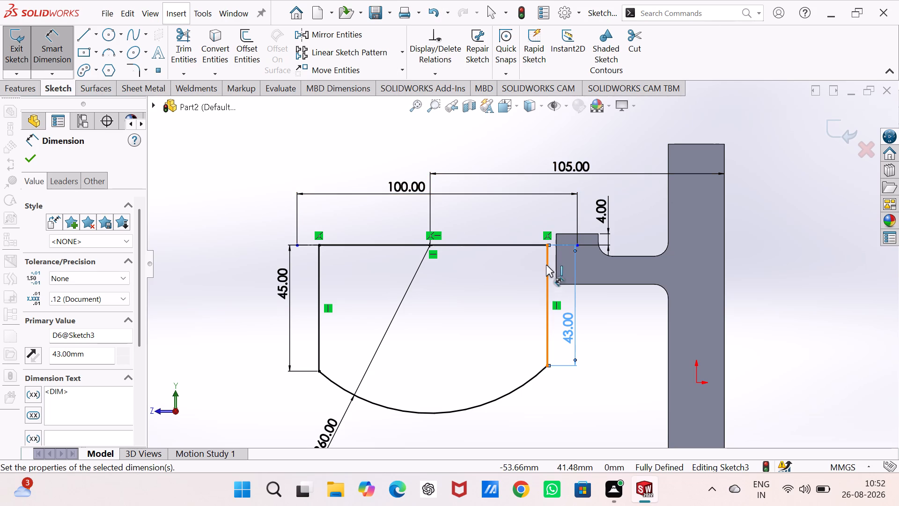
key(Escape)
key(Escape)
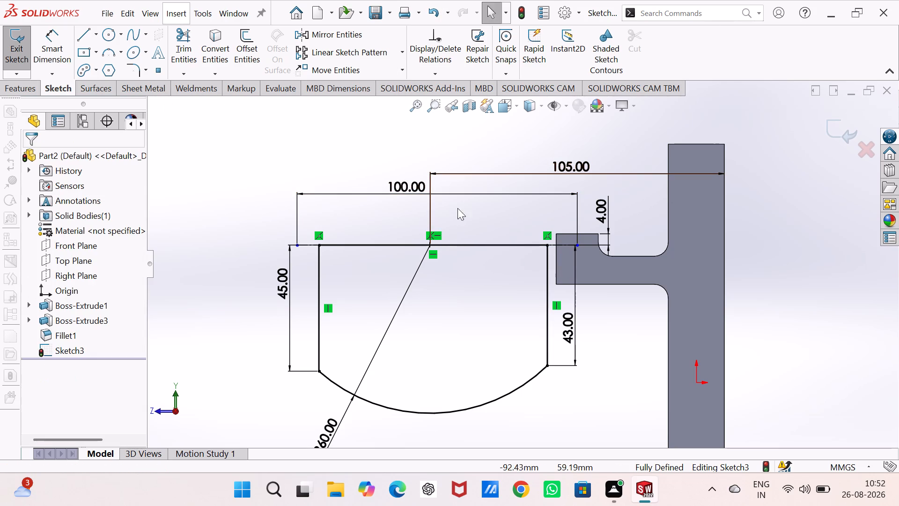
click(514, 173)
key(Delete)
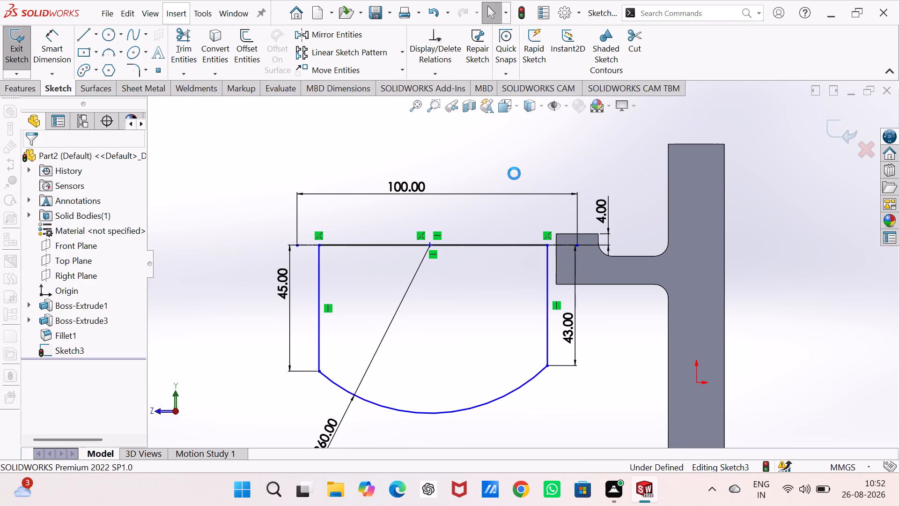
Make the profile's inner vertical line collinear with the arm's end-face edge.
click(546, 268)
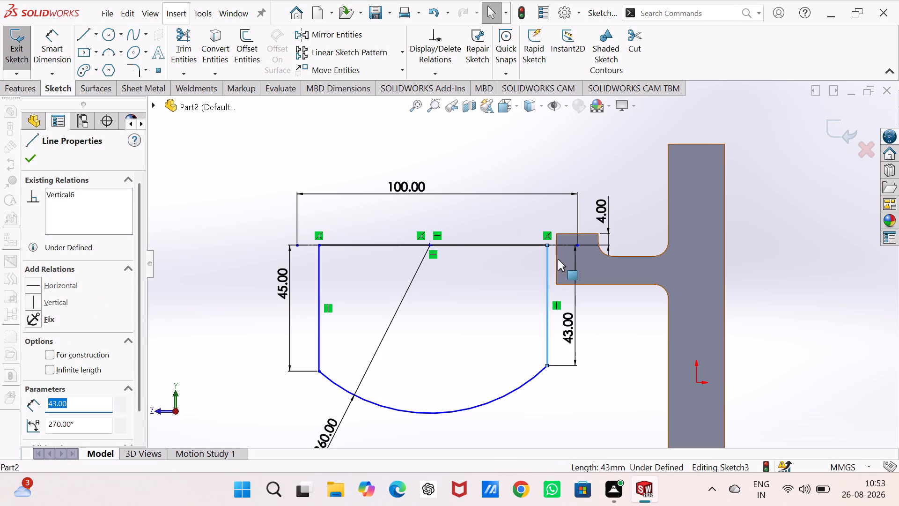
ctrl+click(555, 258)
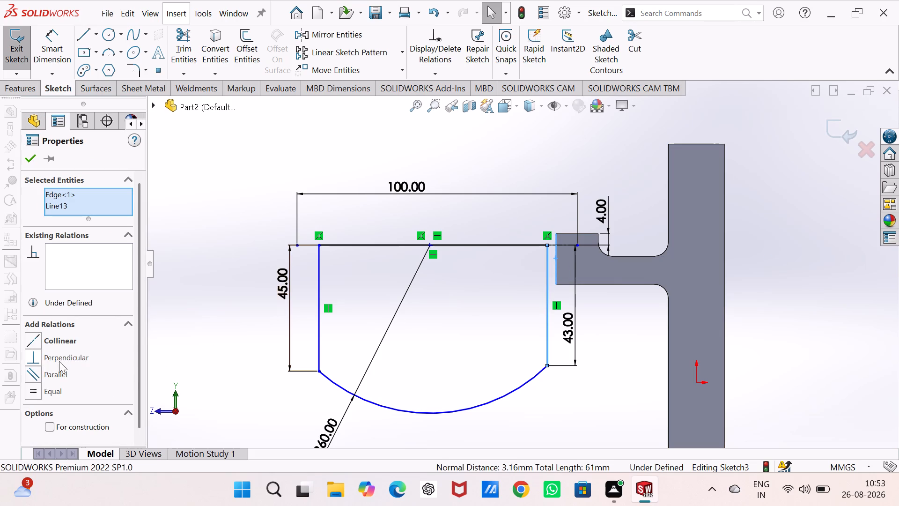
click(52, 339)
click(232, 230)
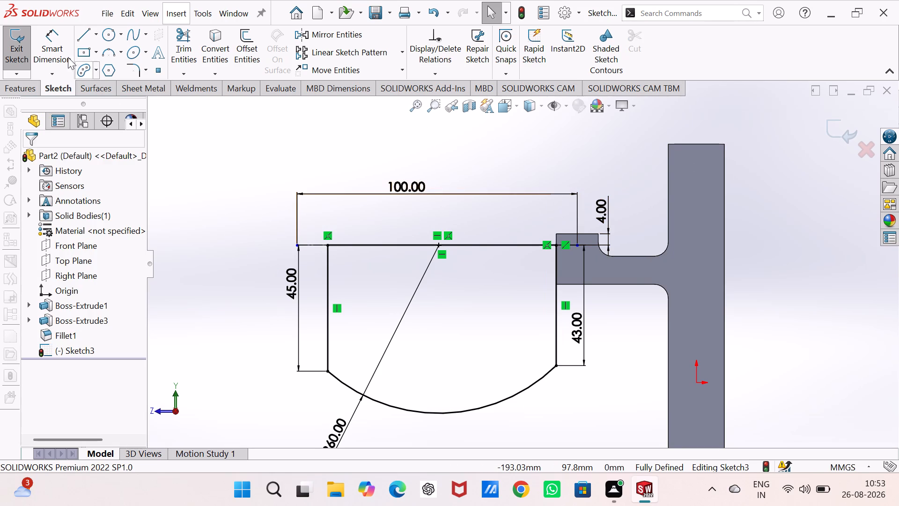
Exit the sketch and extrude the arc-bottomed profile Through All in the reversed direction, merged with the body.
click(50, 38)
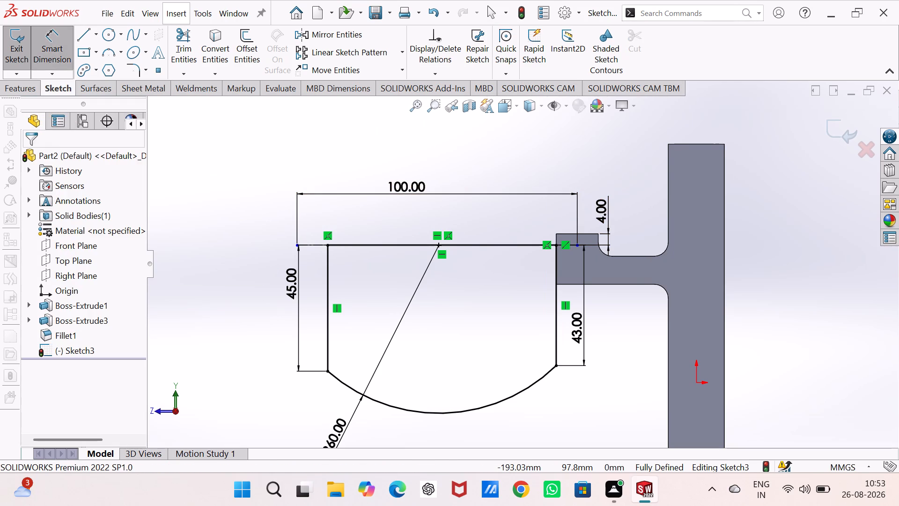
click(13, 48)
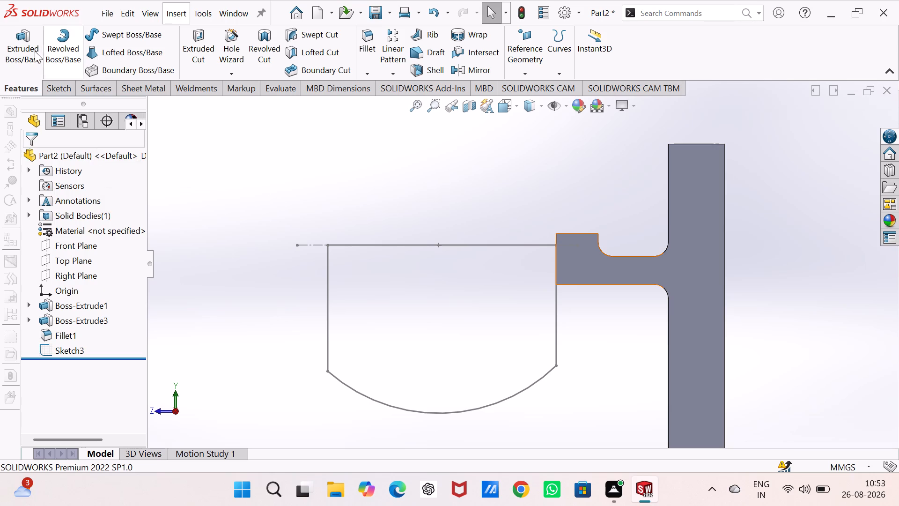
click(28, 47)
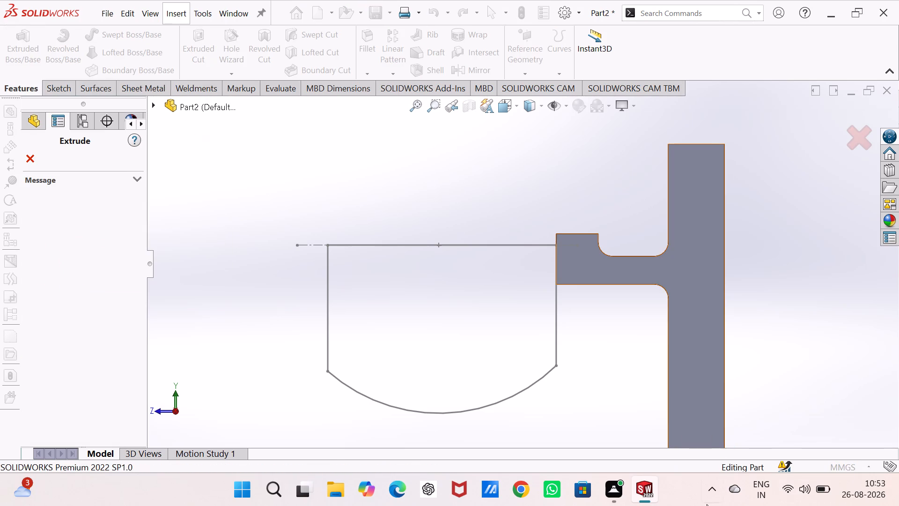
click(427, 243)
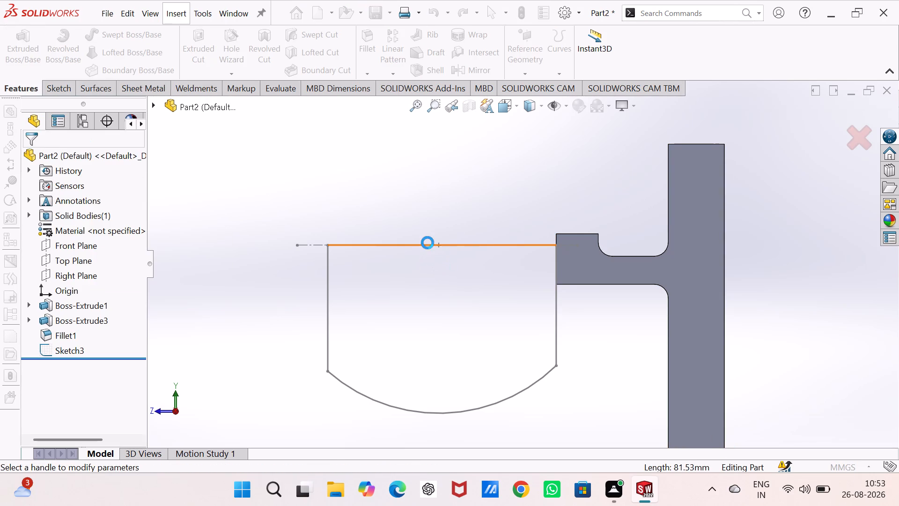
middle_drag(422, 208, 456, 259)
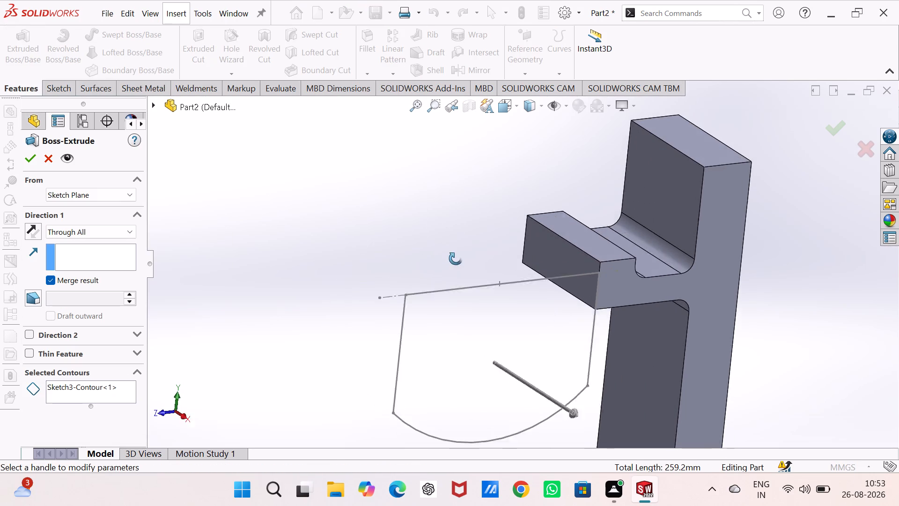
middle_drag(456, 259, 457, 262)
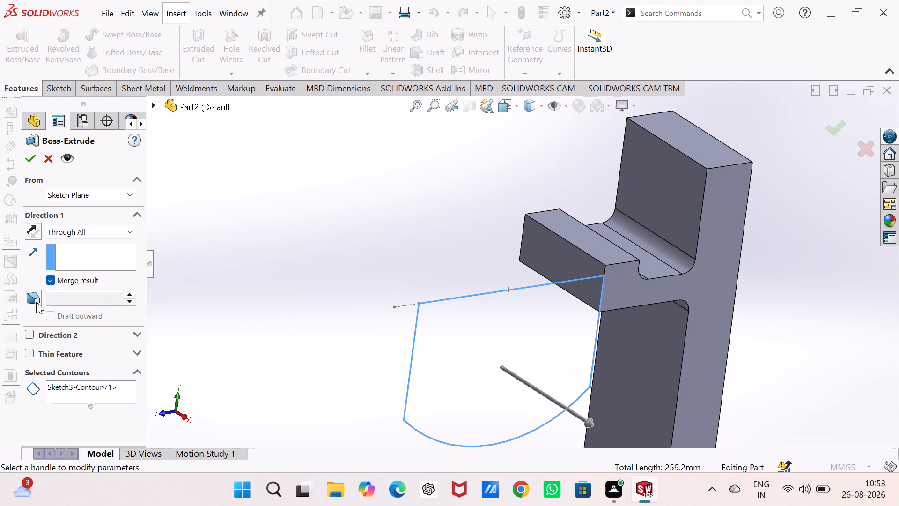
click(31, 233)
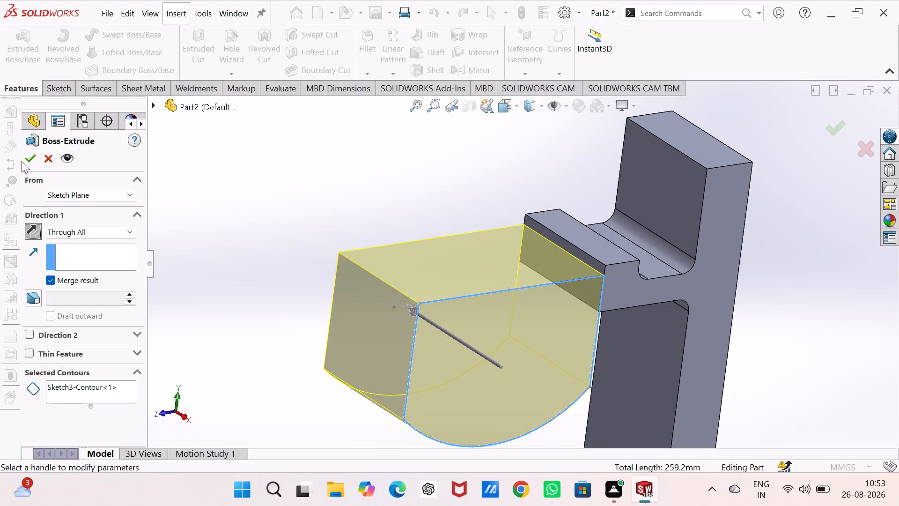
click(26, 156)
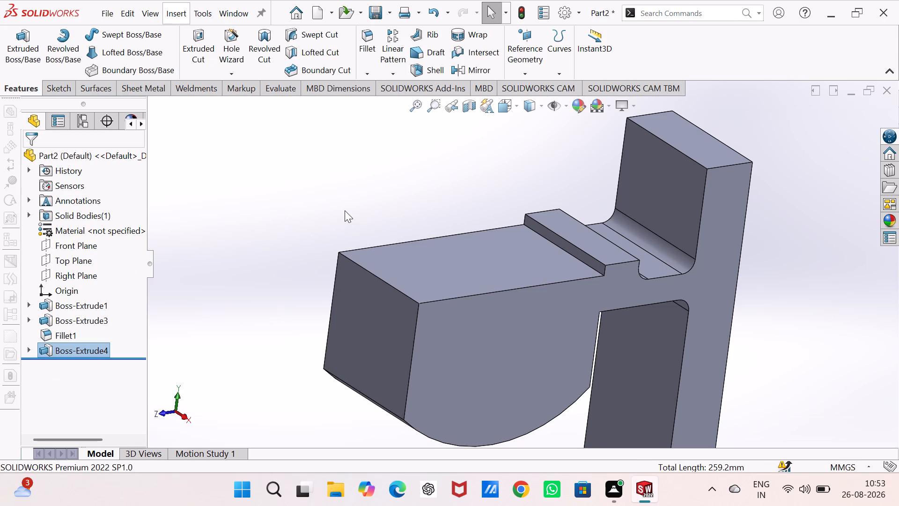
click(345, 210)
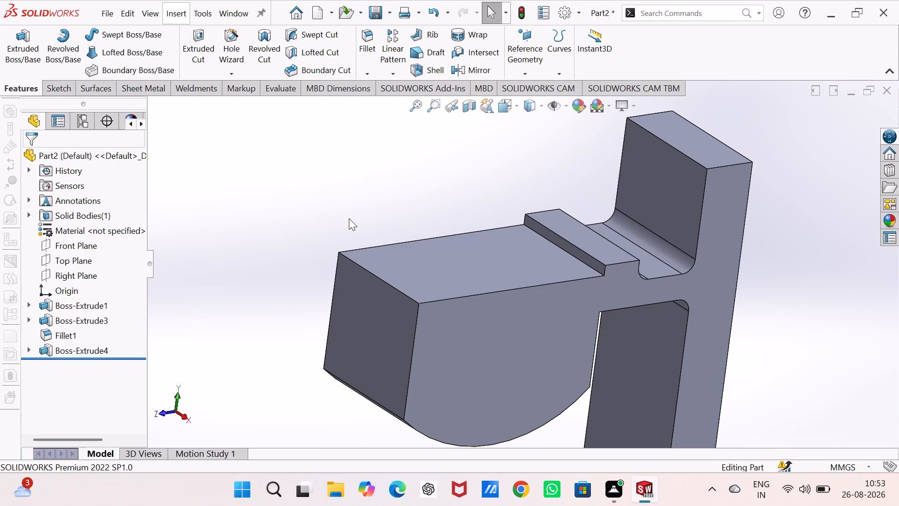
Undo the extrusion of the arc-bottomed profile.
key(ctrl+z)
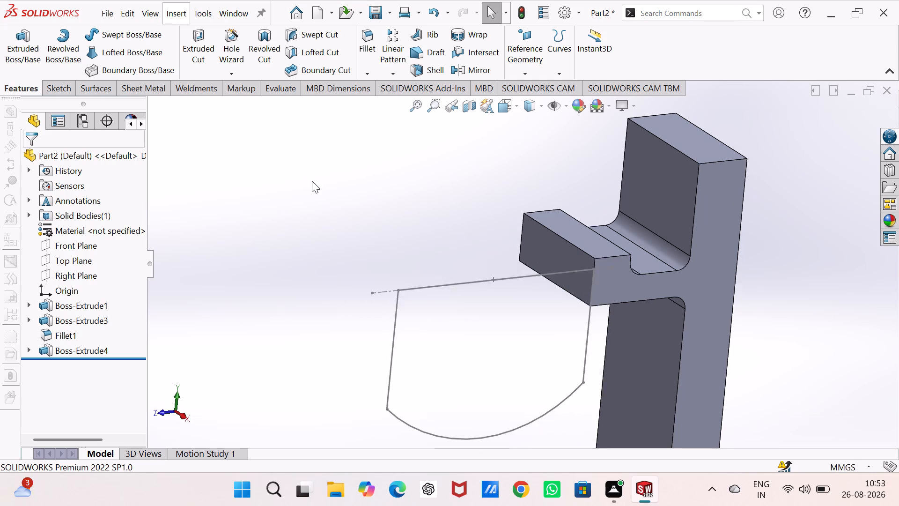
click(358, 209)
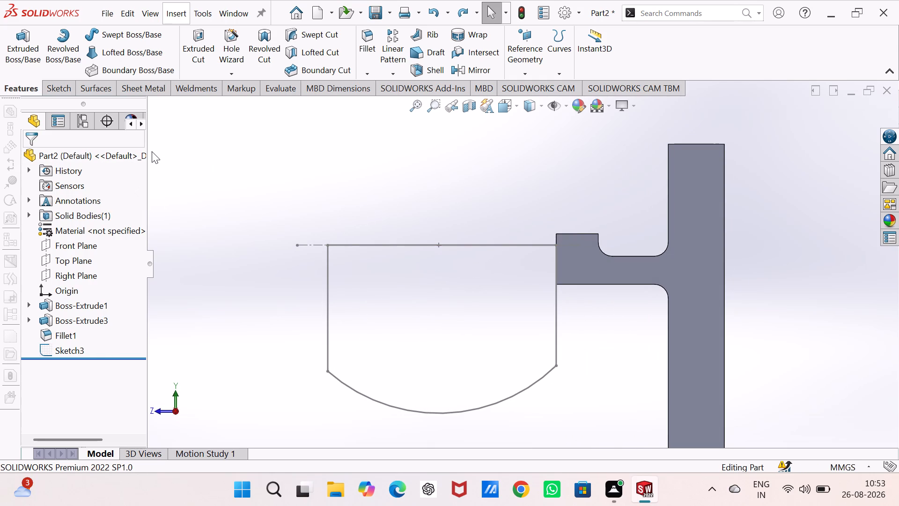
Reopen the arc-bottomed profile sketch and delete the coincident relations tying the top line's two ends to the construction line.
click(69, 350)
click(81, 313)
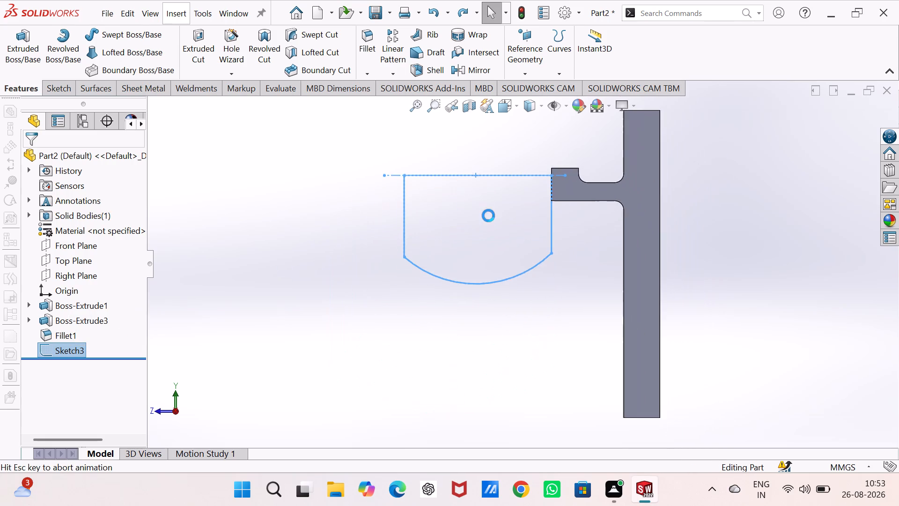
scroll(510, 195, up, 3)
scroll(510, 188, down, 6)
scroll(525, 225, down, 1)
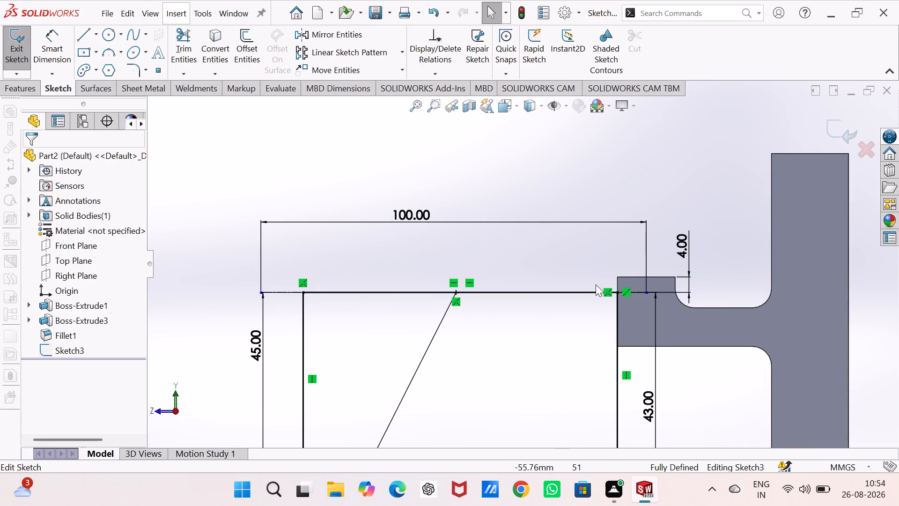
right_click(606, 293)
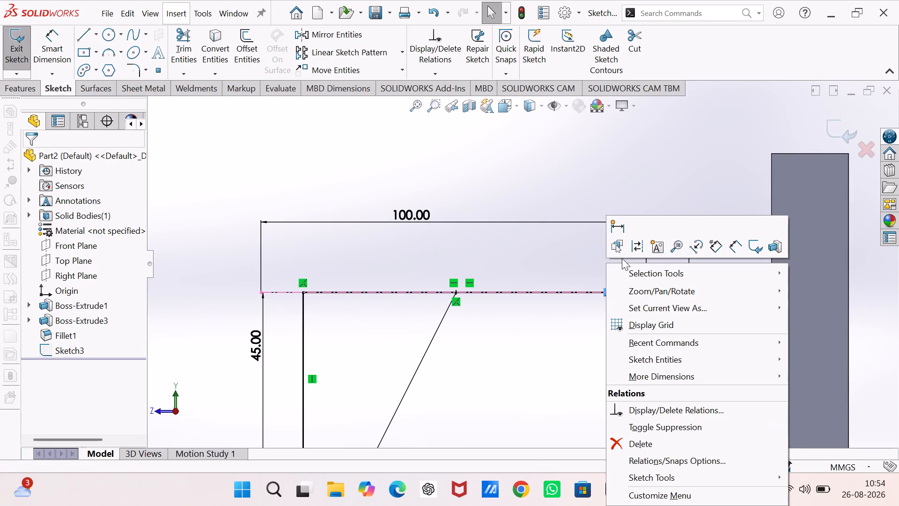
click(620, 438)
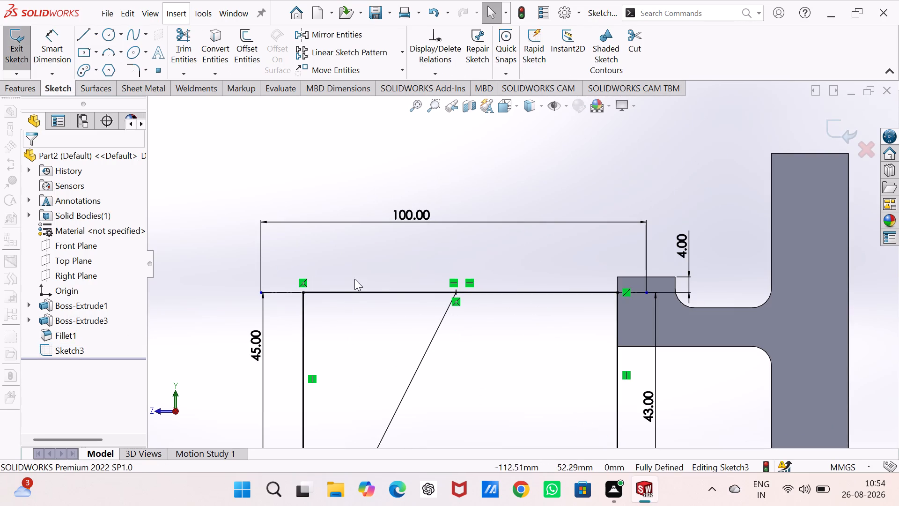
right_click(301, 285)
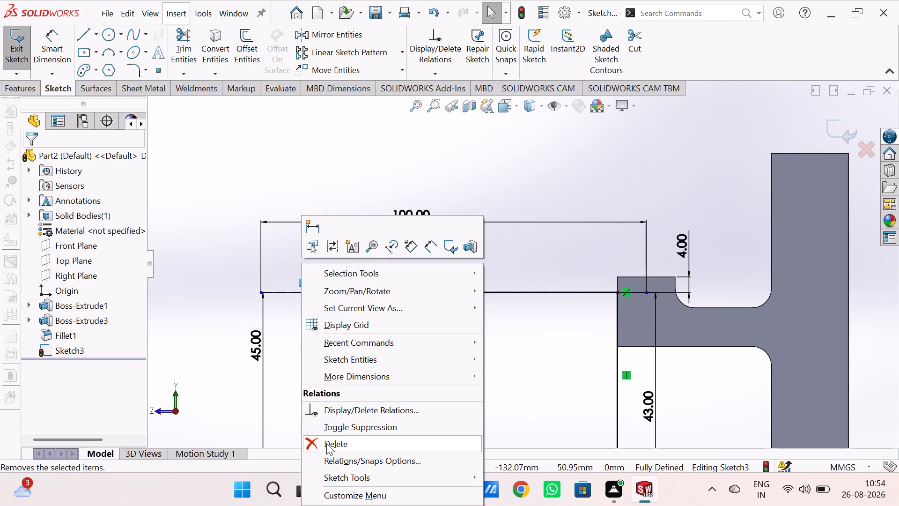
click(326, 443)
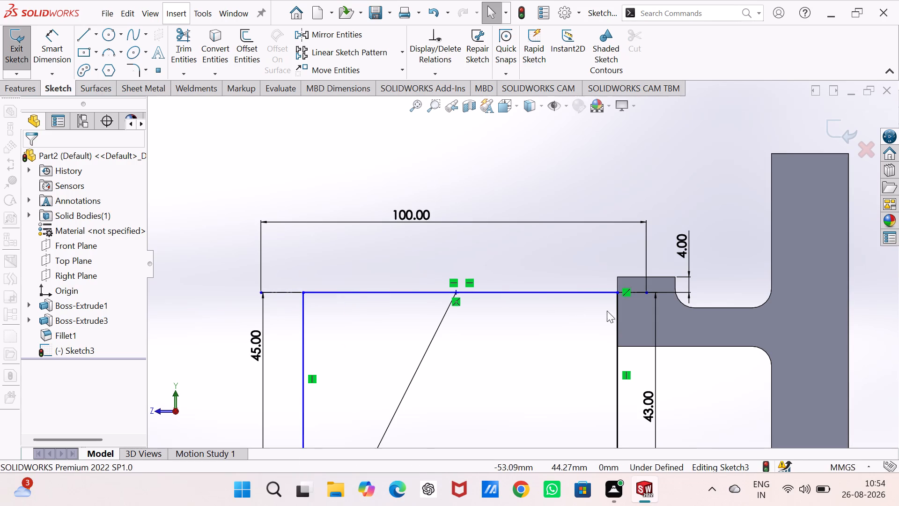
Make the inner end of the profile's top line coincident with the arm's upper end corner.
click(617, 293)
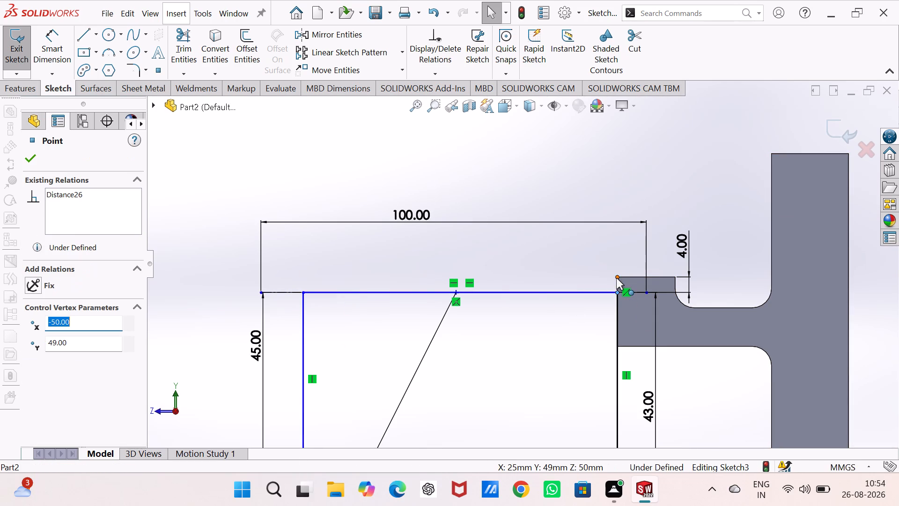
ctrl+click(616, 278)
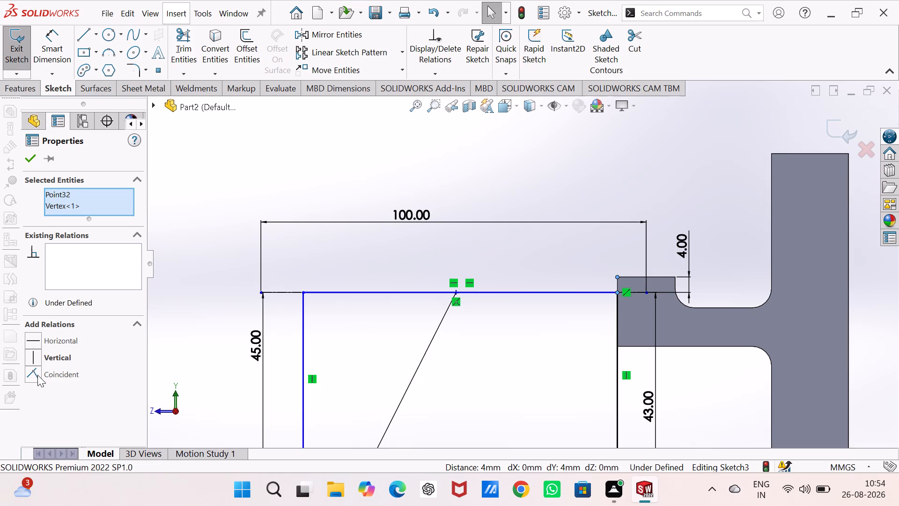
click(37, 375)
click(352, 273)
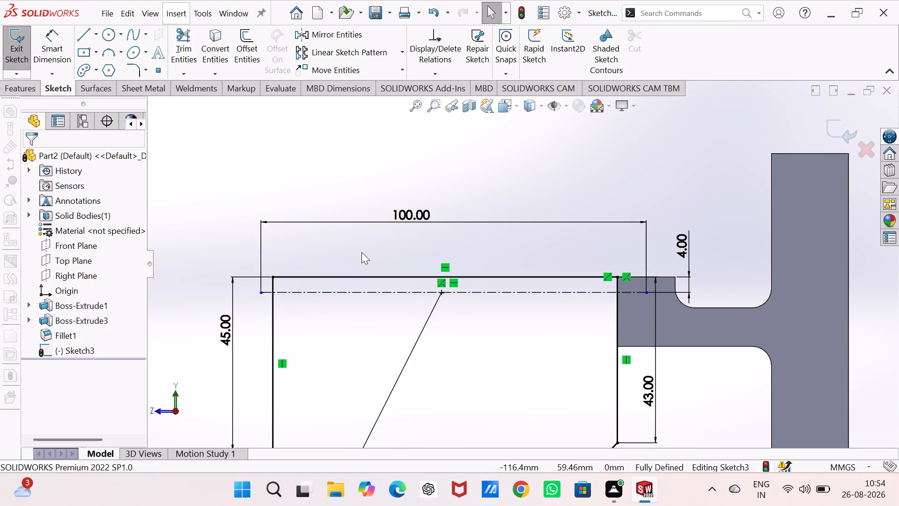
click(361, 252)
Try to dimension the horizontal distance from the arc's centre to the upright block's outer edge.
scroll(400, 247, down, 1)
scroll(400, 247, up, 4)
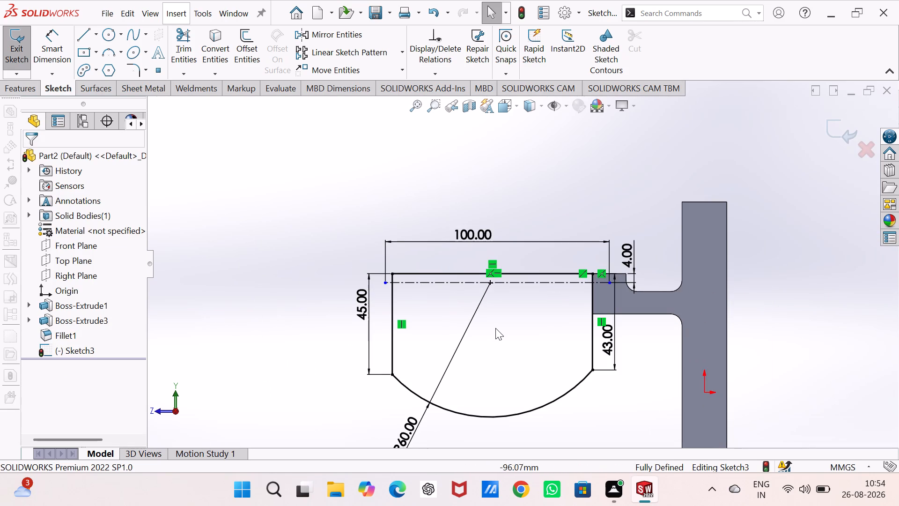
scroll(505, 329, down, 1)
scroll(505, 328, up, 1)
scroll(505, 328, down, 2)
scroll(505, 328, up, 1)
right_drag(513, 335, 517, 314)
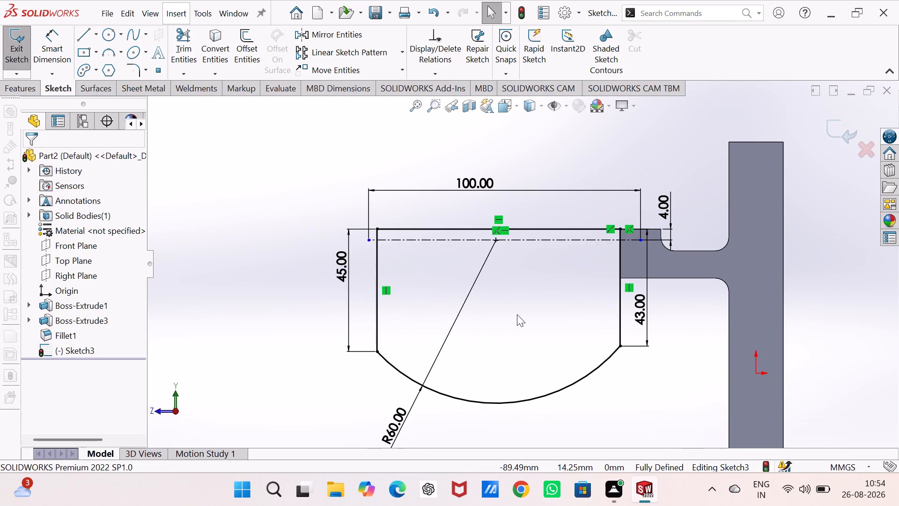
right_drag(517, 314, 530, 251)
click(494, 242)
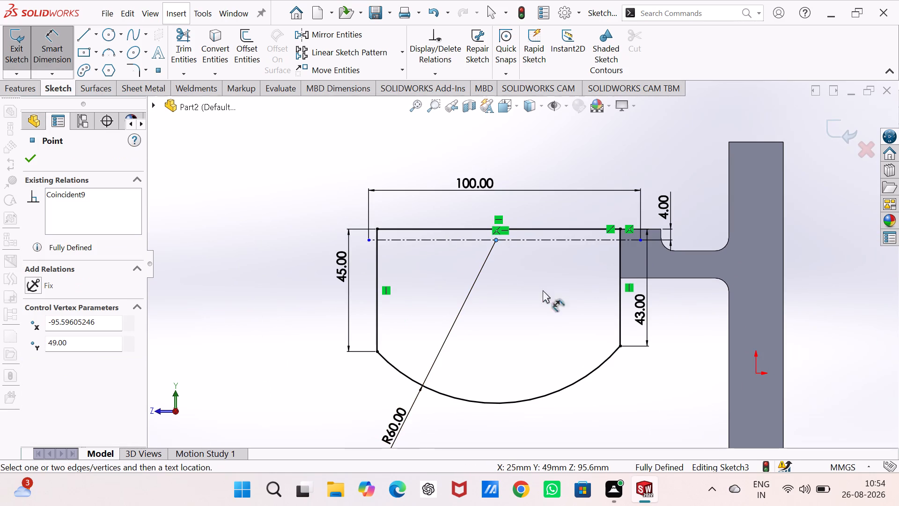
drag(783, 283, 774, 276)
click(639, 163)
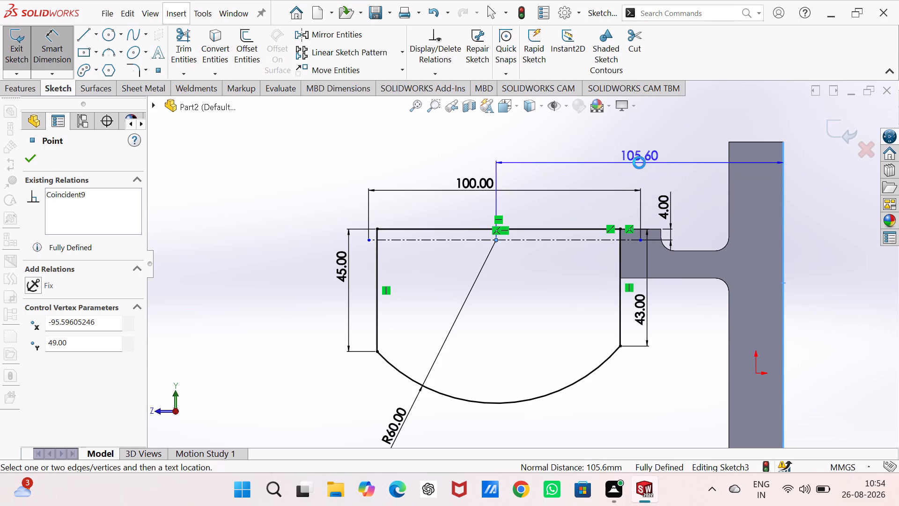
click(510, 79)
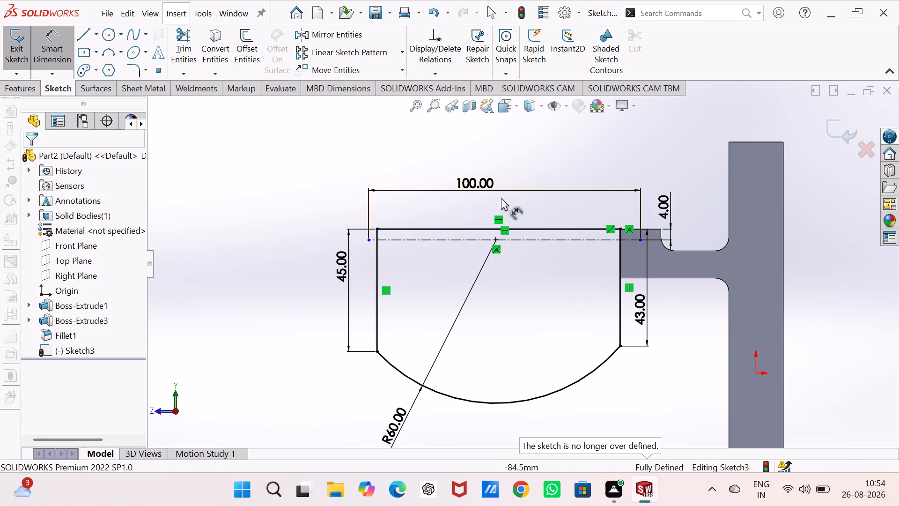
Exit the sketch and extrude the arc-bottomed profile Through All in the reversed direction, merged with the body.
click(16, 45)
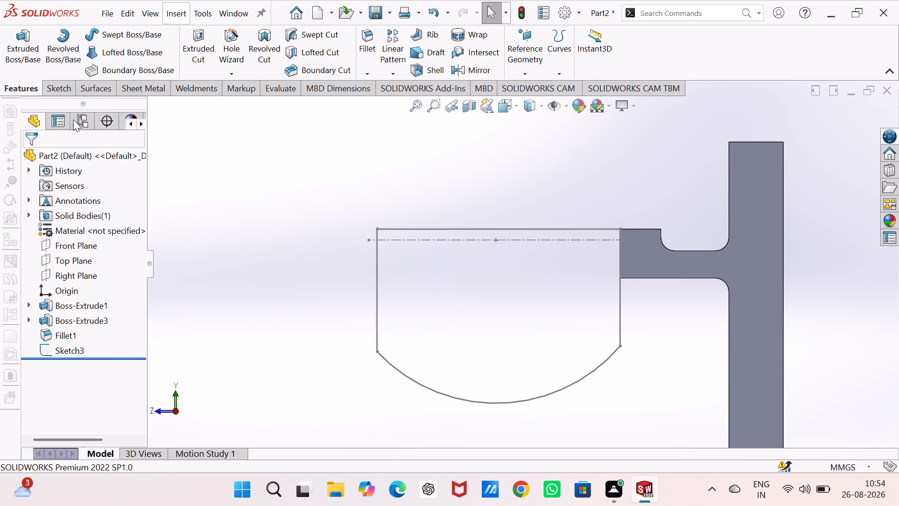
click(62, 356)
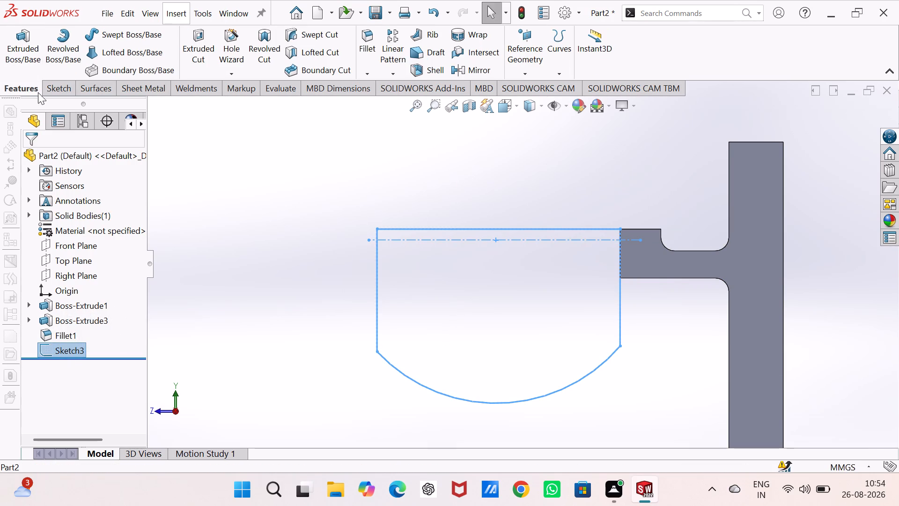
click(26, 50)
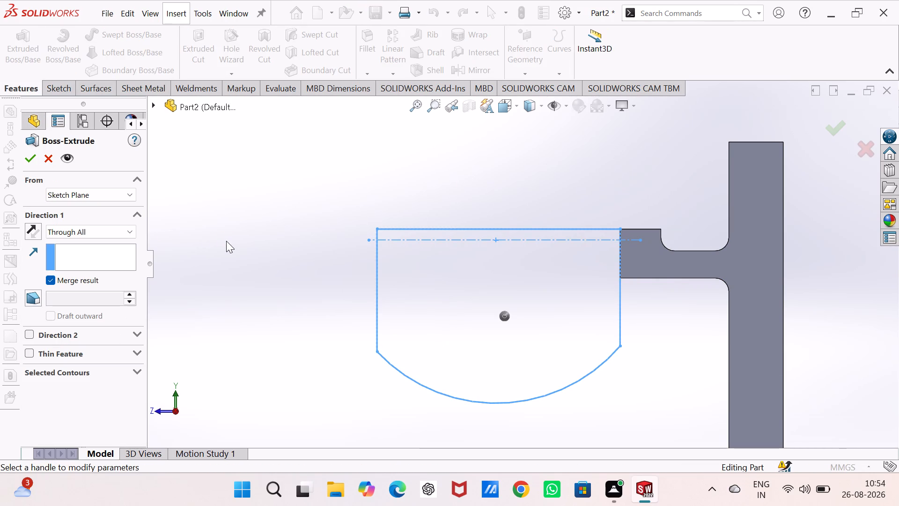
middle_drag(226, 240, 230, 256)
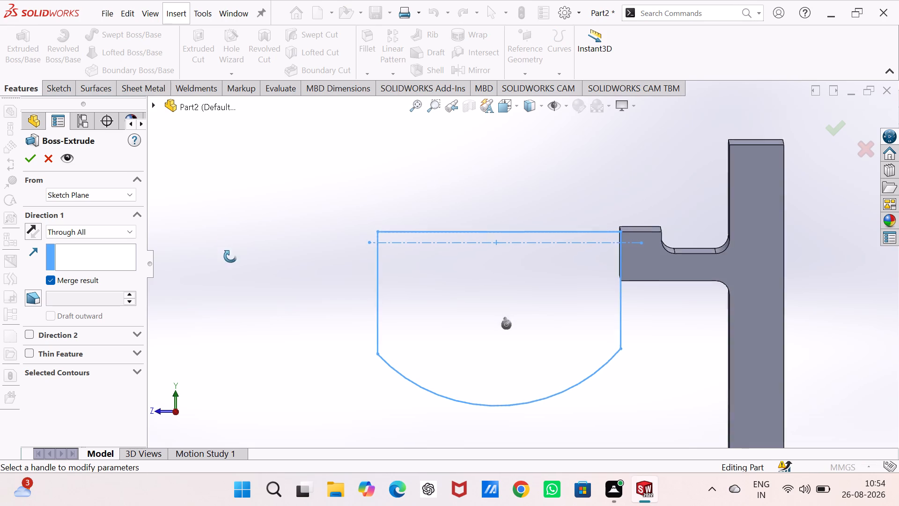
middle_drag(230, 256, 254, 296)
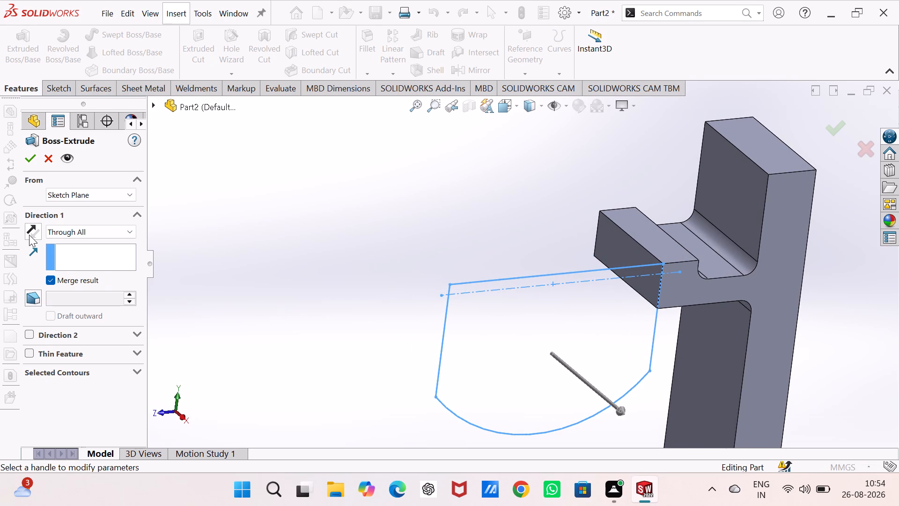
click(29, 235)
click(26, 162)
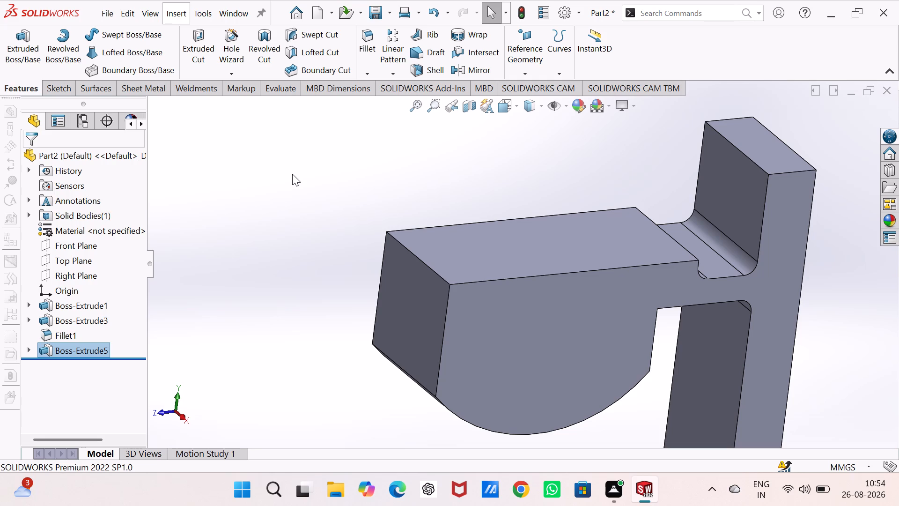
Sketch a circle of about 43 mm radius on the extruded block's flat top face, centred in line with the origin.
click(546, 240)
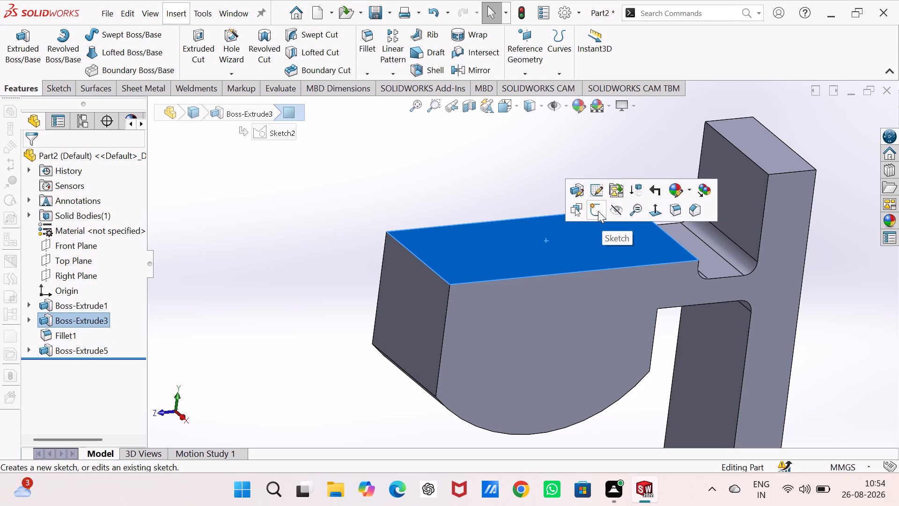
click(598, 211)
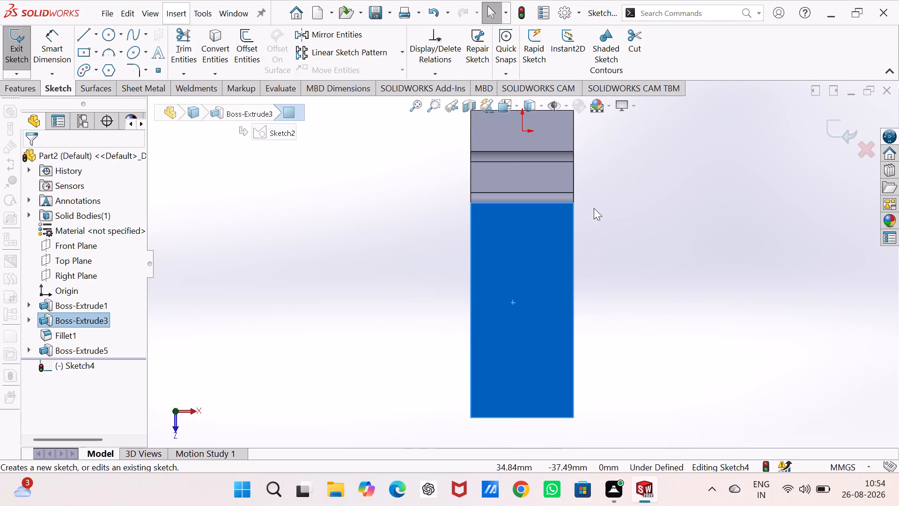
click(376, 289)
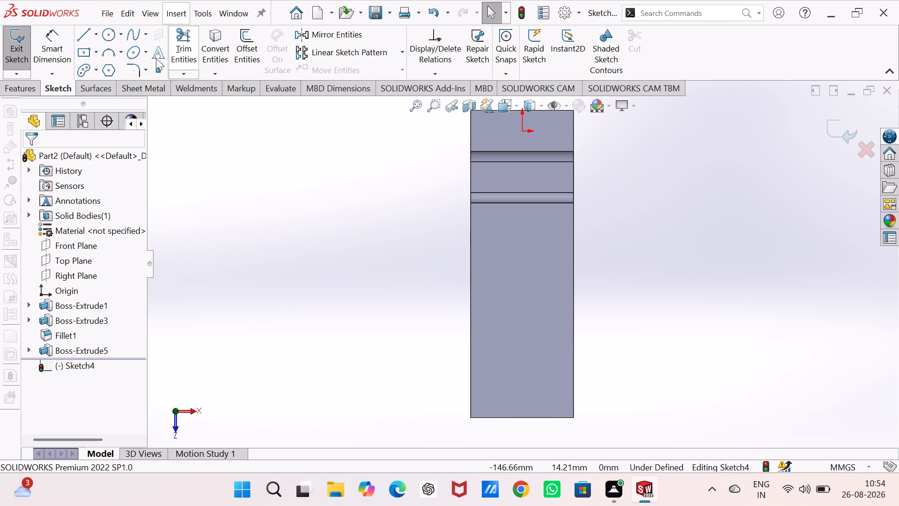
click(108, 39)
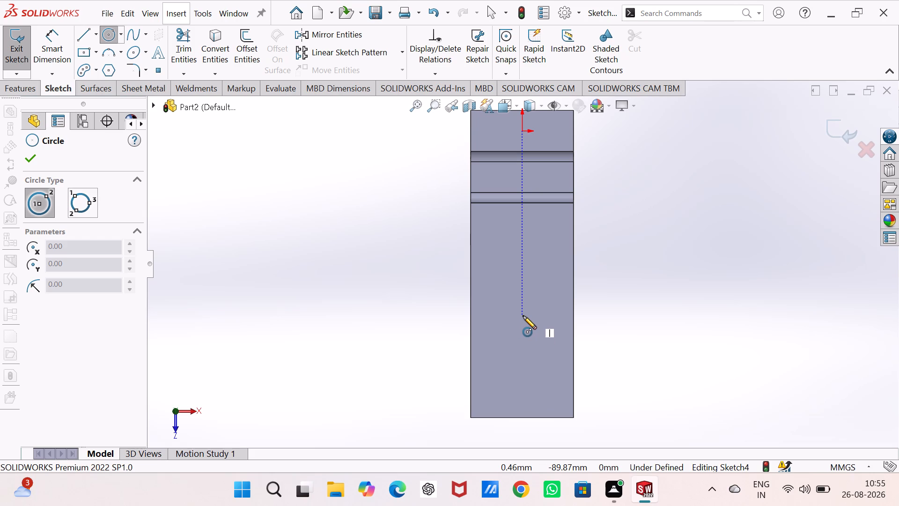
click(523, 316)
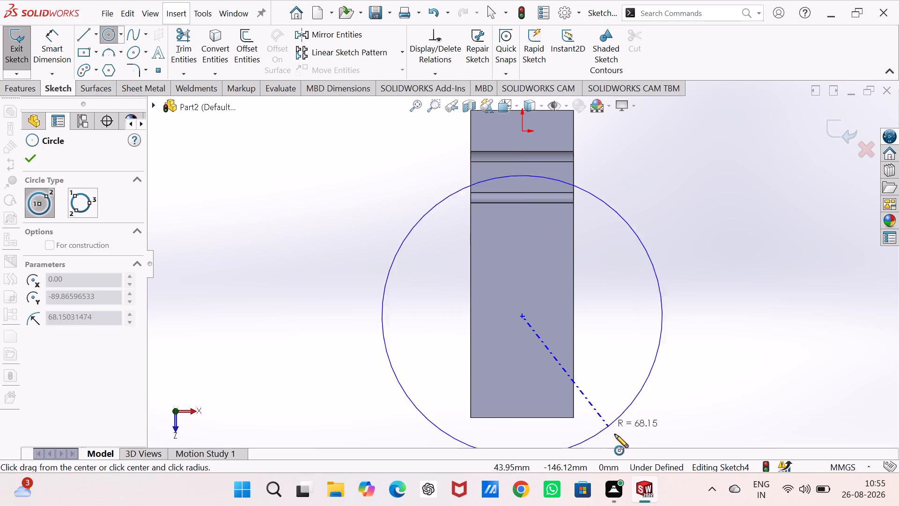
click(591, 372)
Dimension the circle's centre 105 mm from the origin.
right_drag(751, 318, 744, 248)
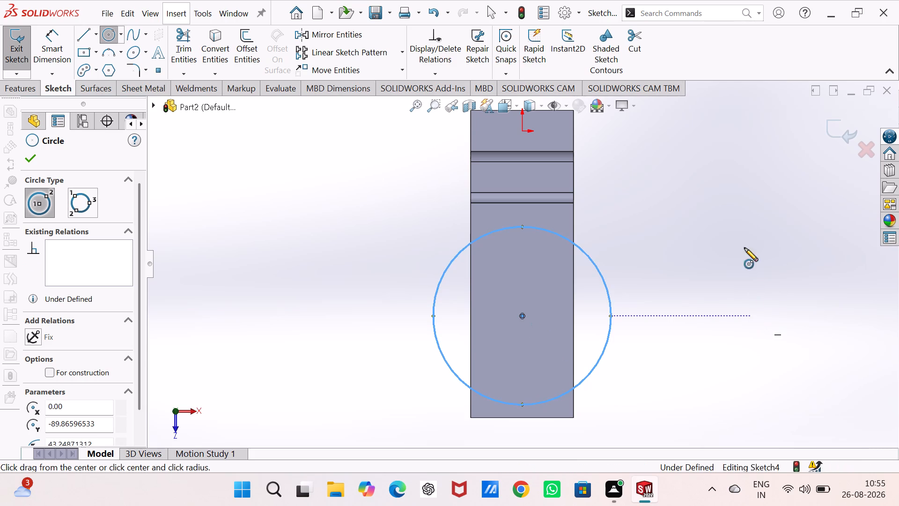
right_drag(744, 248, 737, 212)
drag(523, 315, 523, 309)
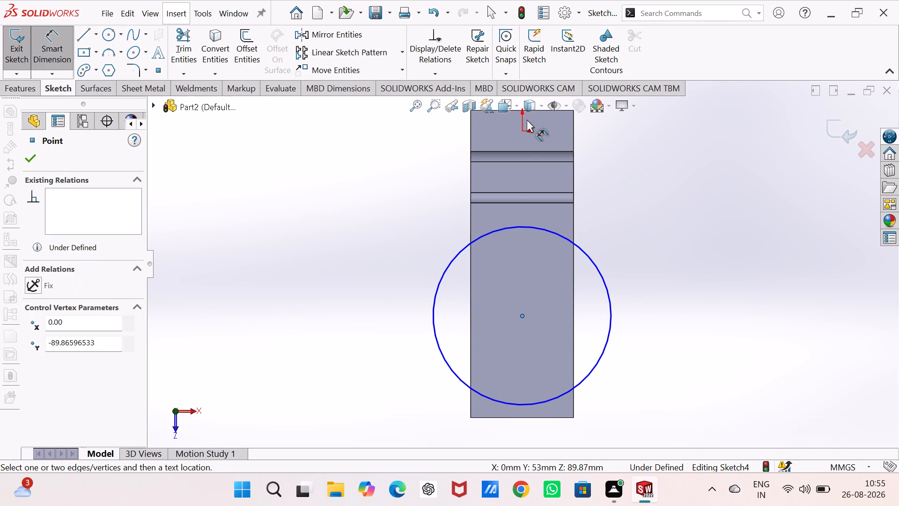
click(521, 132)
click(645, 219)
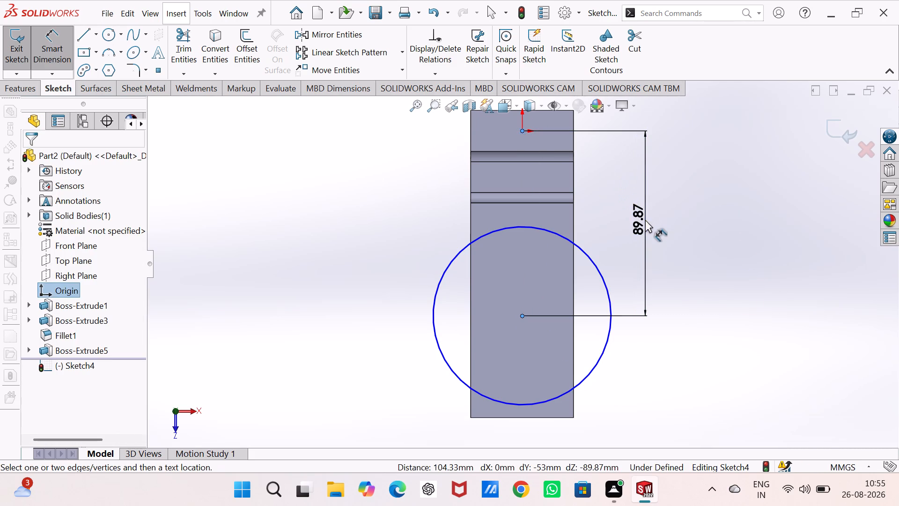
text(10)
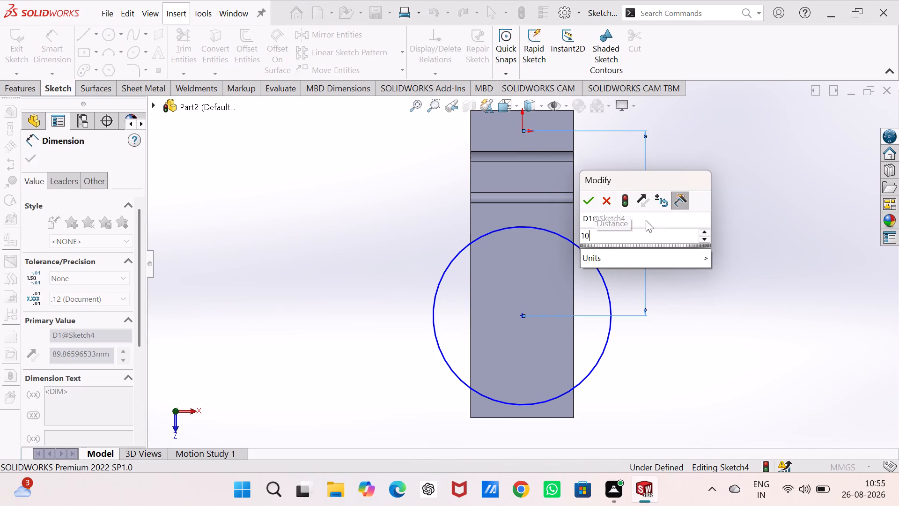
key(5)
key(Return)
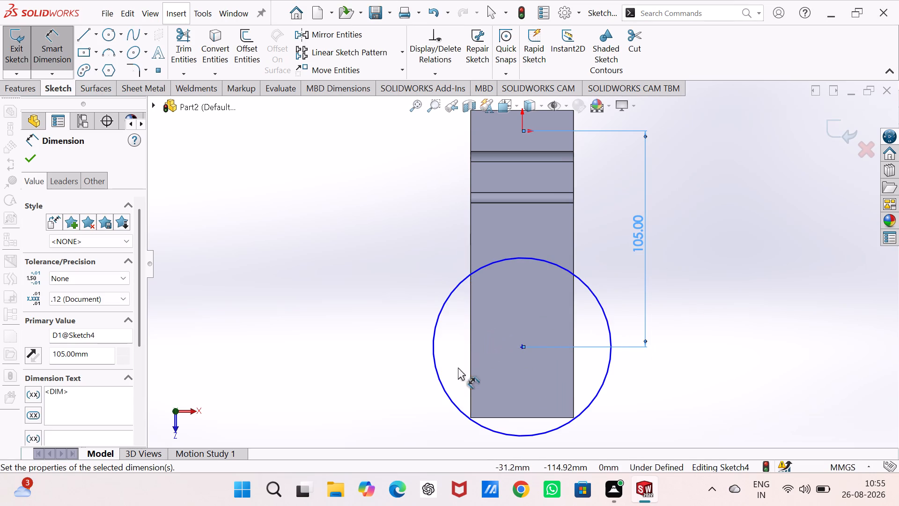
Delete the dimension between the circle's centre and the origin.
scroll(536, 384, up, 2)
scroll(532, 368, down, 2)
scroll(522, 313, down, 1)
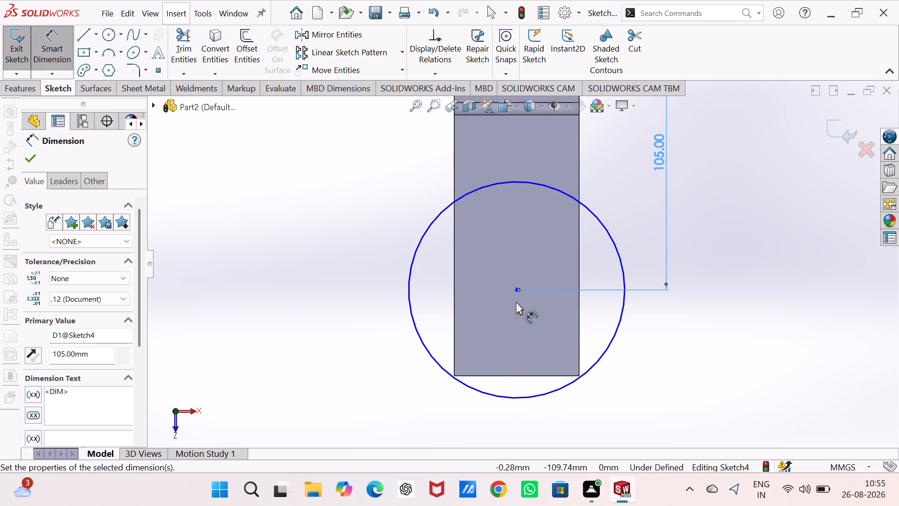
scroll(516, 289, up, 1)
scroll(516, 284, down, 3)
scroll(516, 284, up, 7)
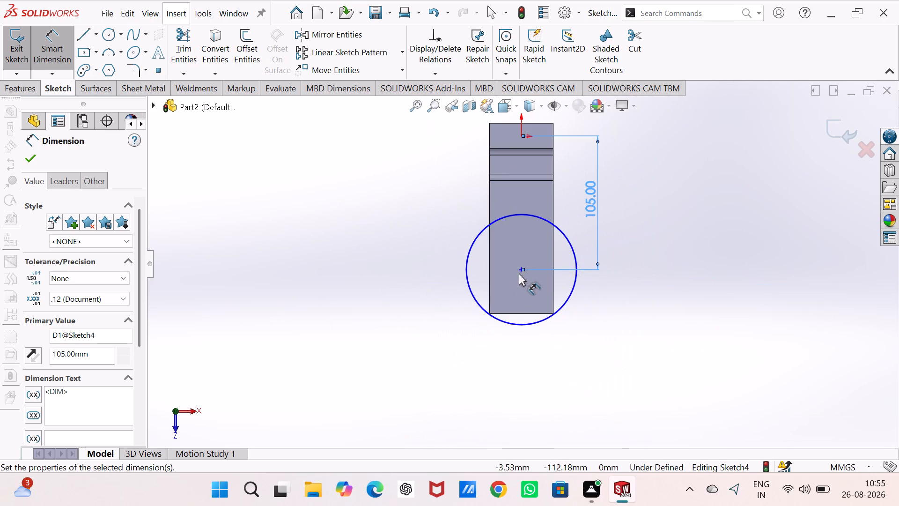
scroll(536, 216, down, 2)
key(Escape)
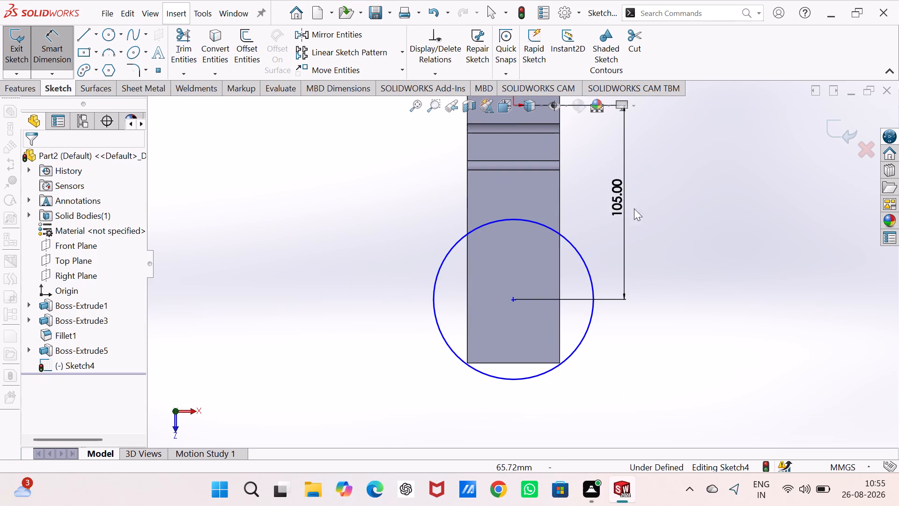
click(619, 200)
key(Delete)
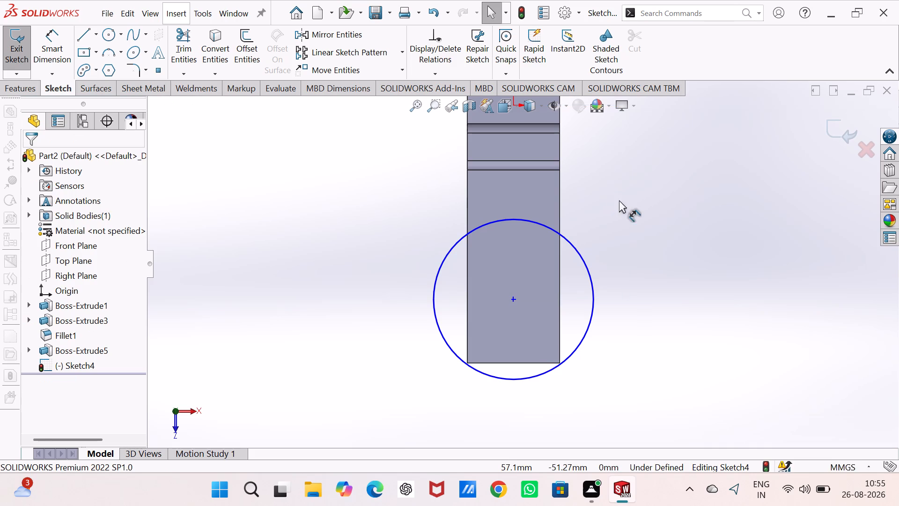
Dimension the circle's centre 105 mm from the upright block's outer back edge.
right_drag(664, 307, 664, 208)
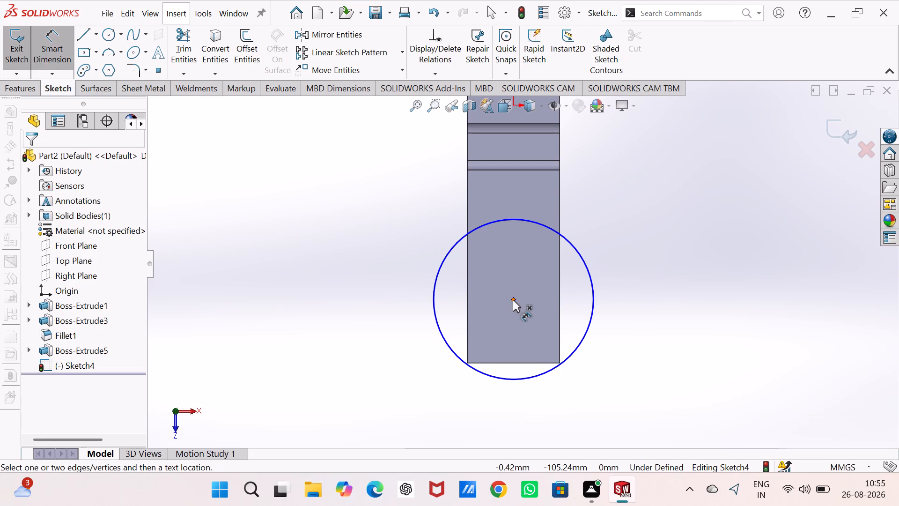
click(513, 300)
scroll(530, 216, up, 2)
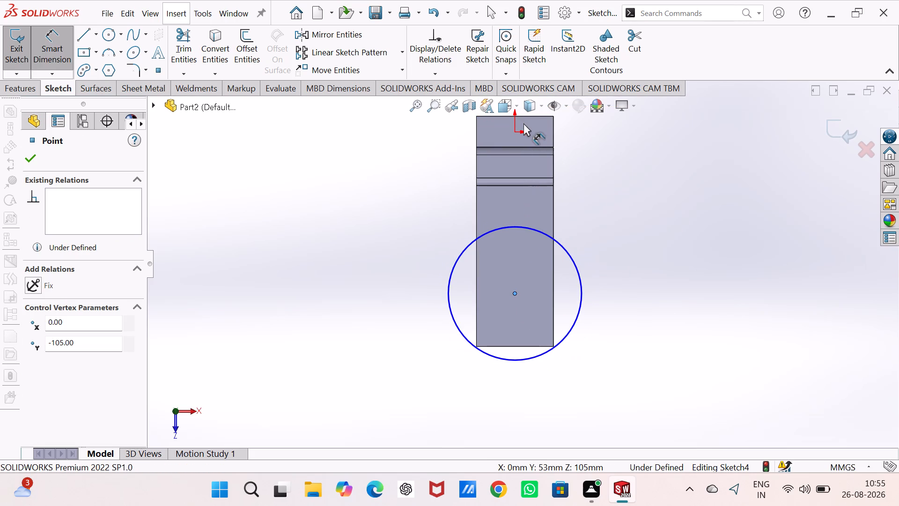
click(525, 117)
click(616, 184)
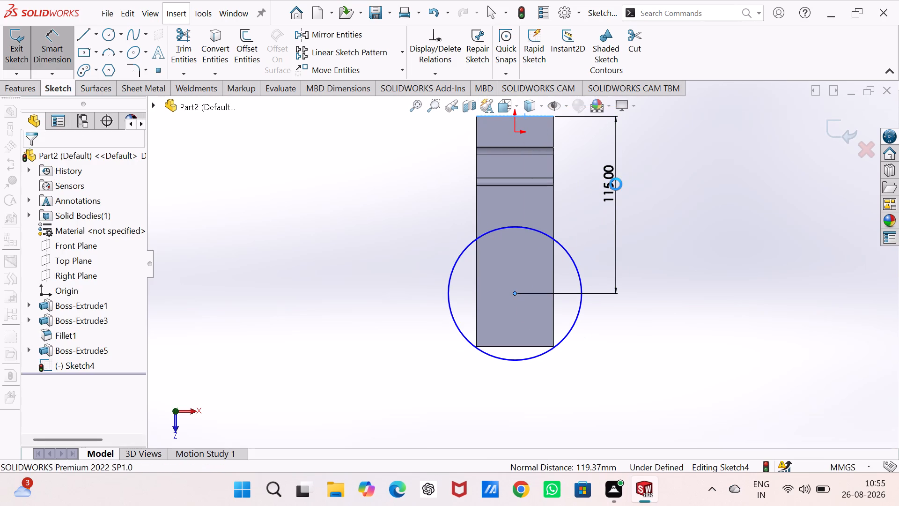
text(105)
key(Return)
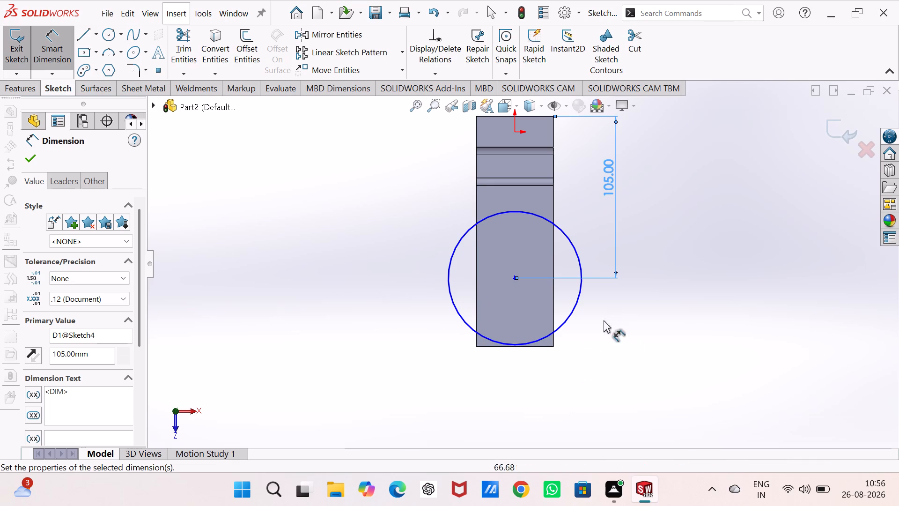
Dimension the circle's diameter as 50 mm.
drag(577, 295, 590, 299)
click(680, 285)
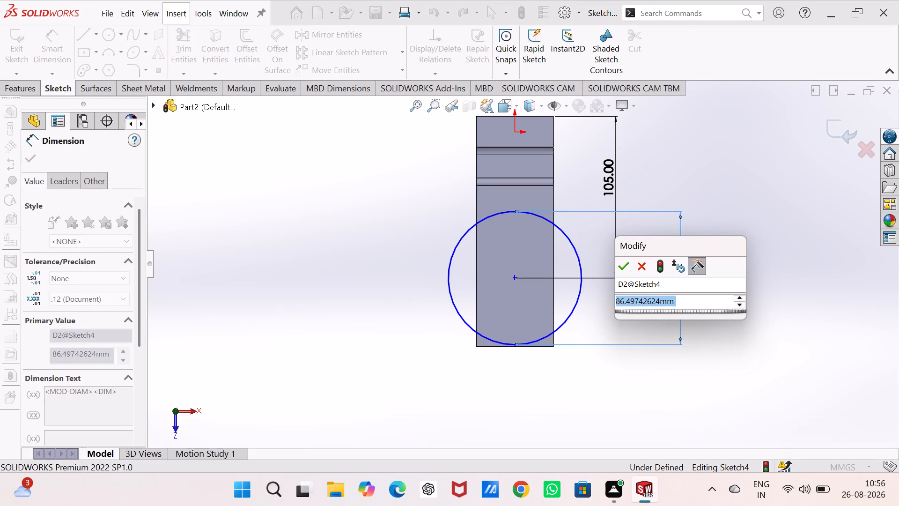
text(50)
key(Return)
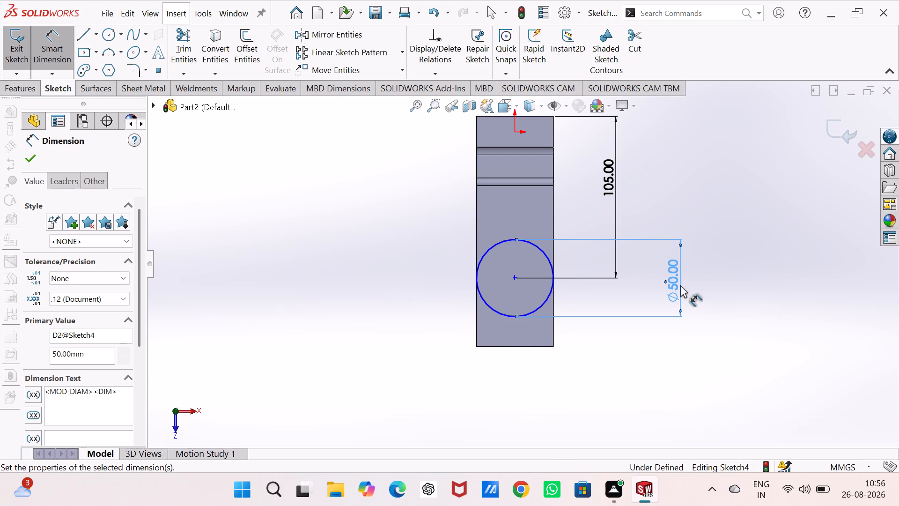
Set the circle's diameter to 80 mm.
double_click(675, 283)
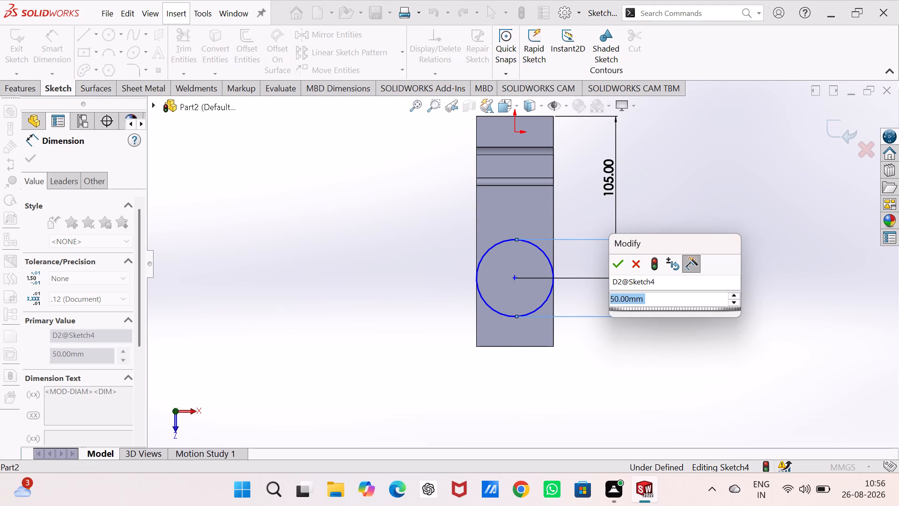
text(80)
key(Return)
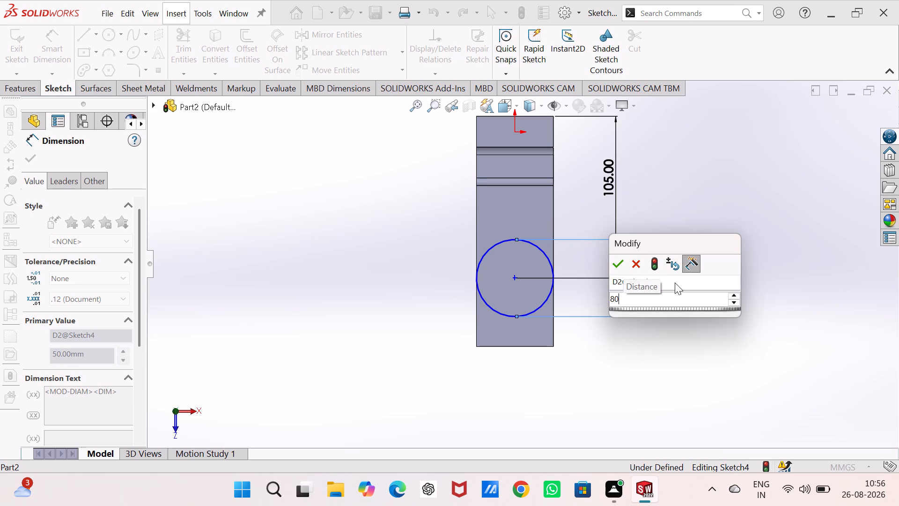
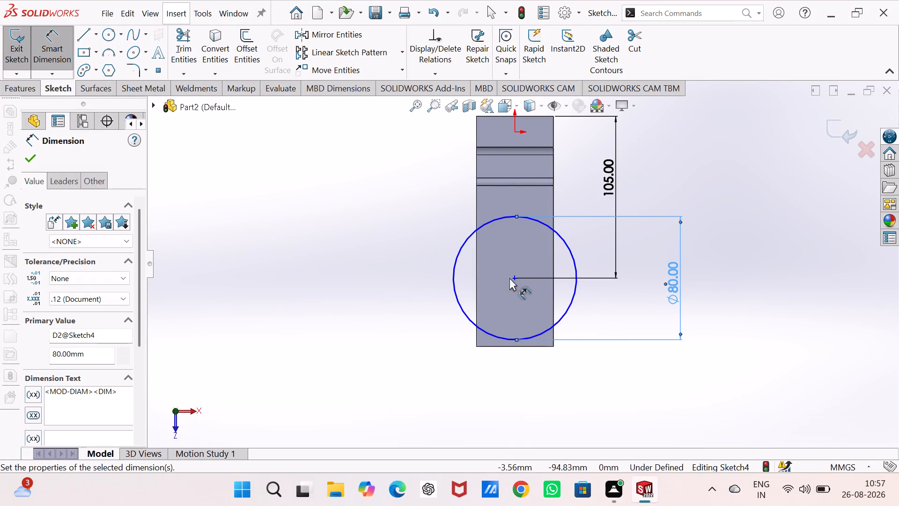
Sketch a near-vertical line about 70.58 mm long across the circle, just inside the arm's left edge.
click(86, 29)
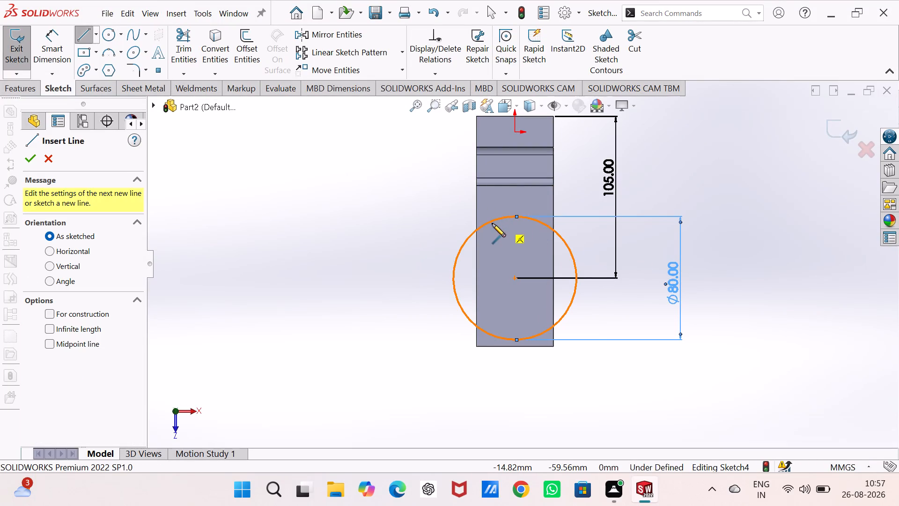
click(489, 223)
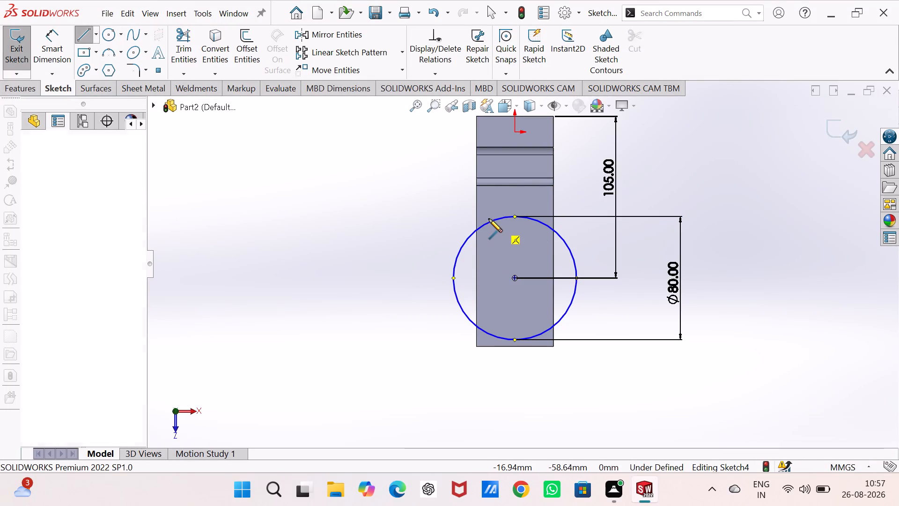
click(483, 332)
key(Escape)
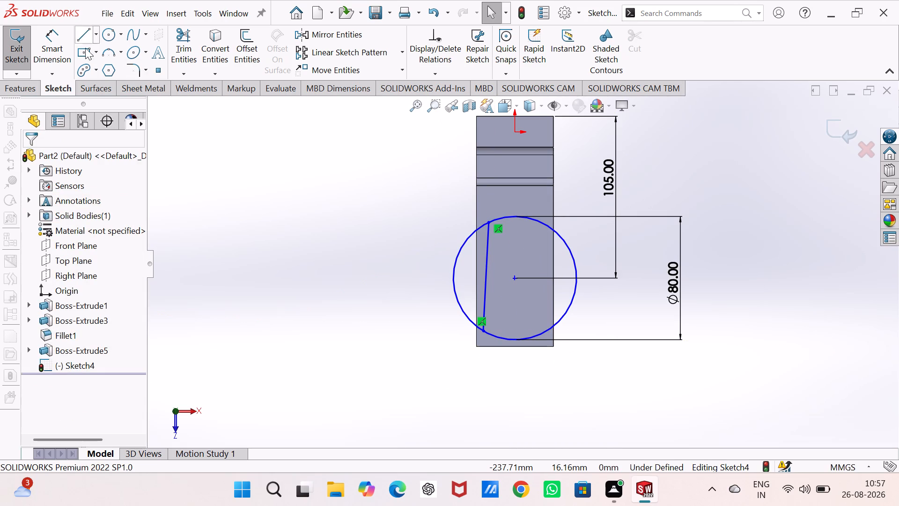
Sketch a second near-vertical line about 71.55 mm long across the circle, just inside the arm's right edge.
drag(81, 37, 323, 133)
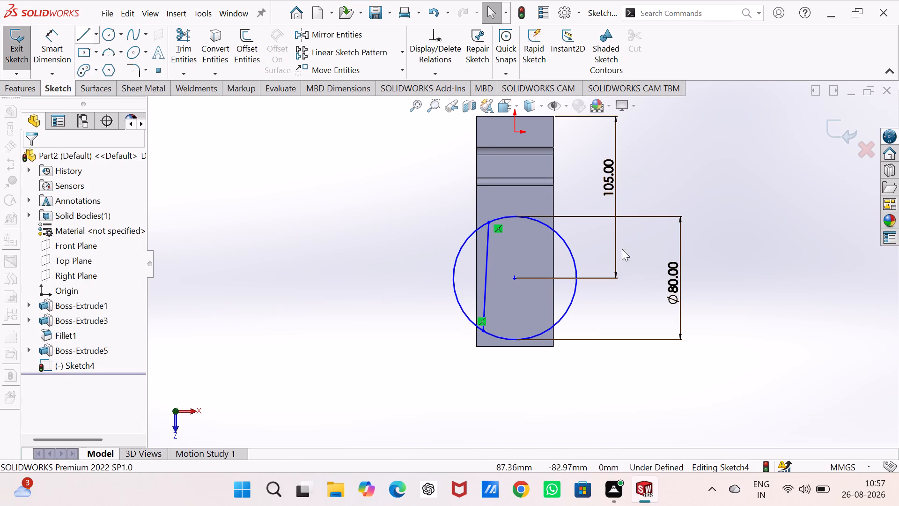
click(542, 223)
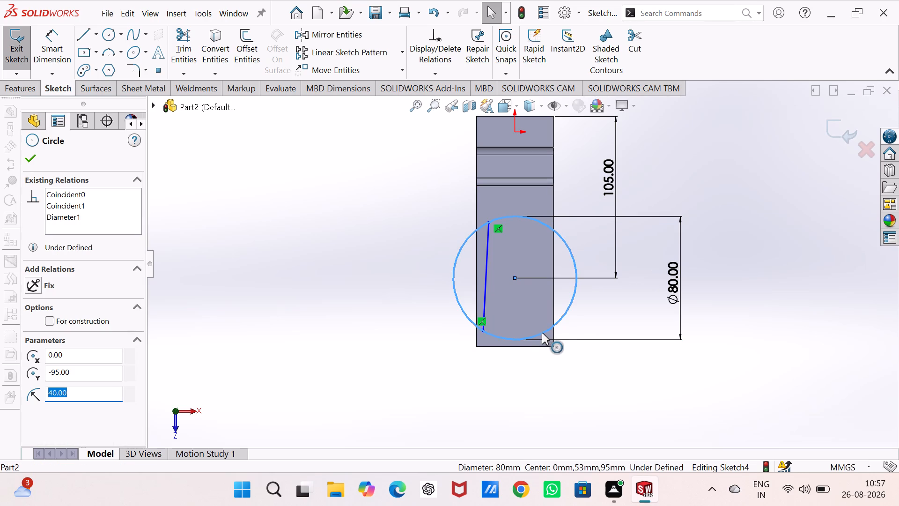
click(80, 36)
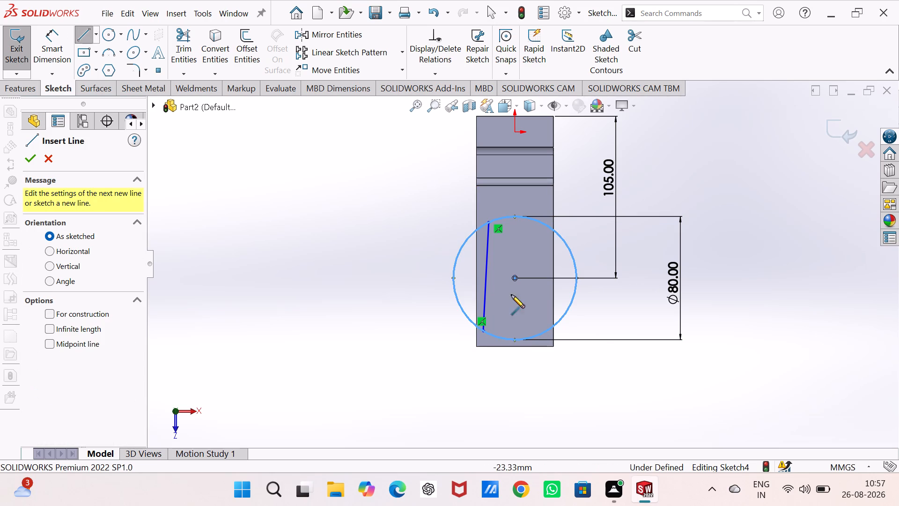
click(543, 223)
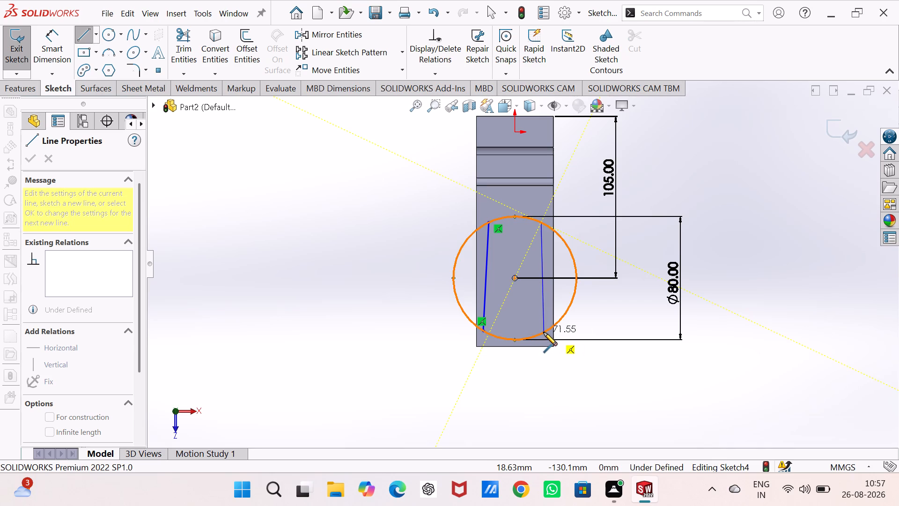
click(544, 332)
key(Escape)
key(Escape)
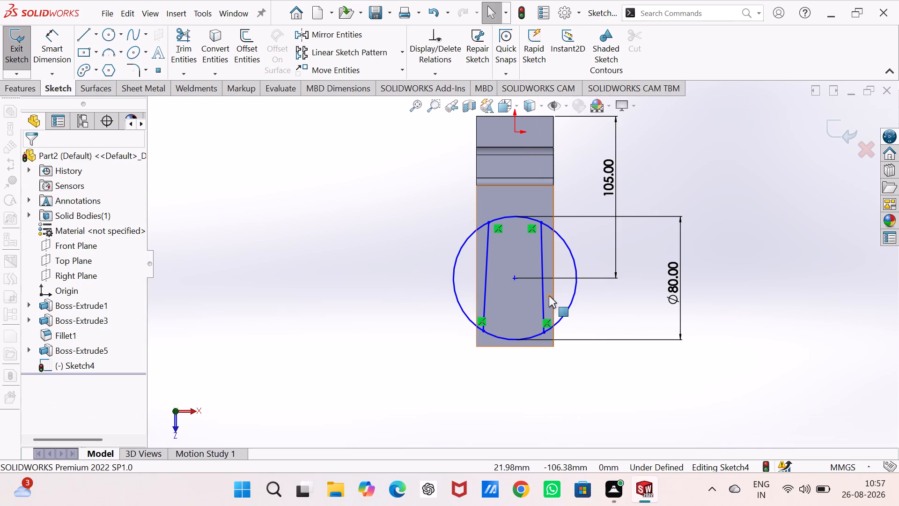
Apply a vertical relation to each of the two lines inside the circle.
click(544, 289)
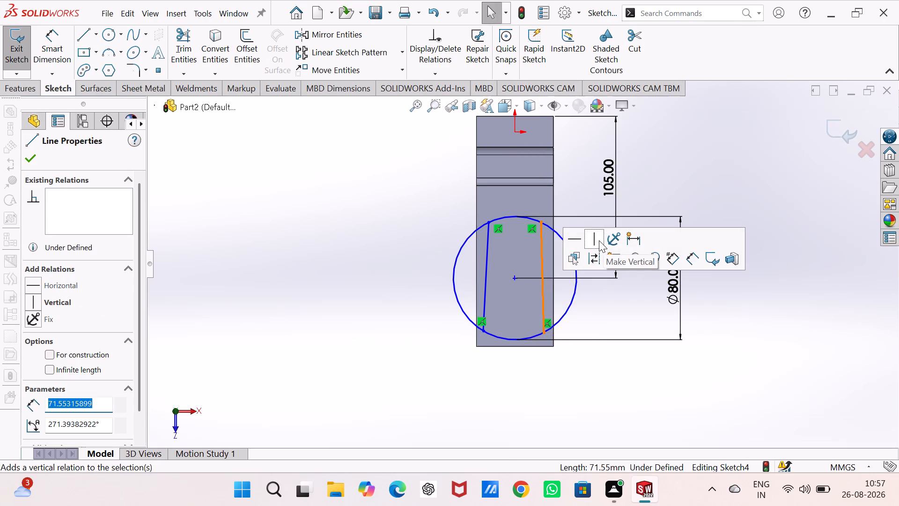
click(599, 240)
click(485, 272)
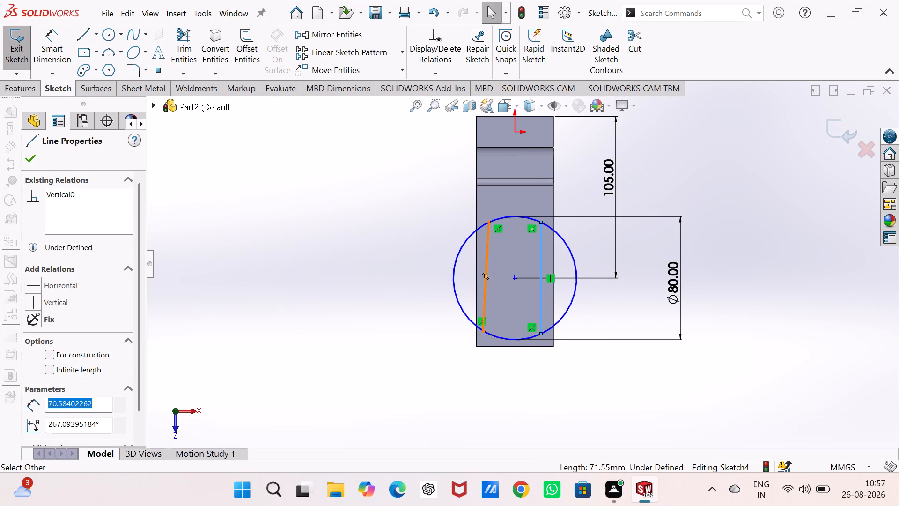
click(529, 223)
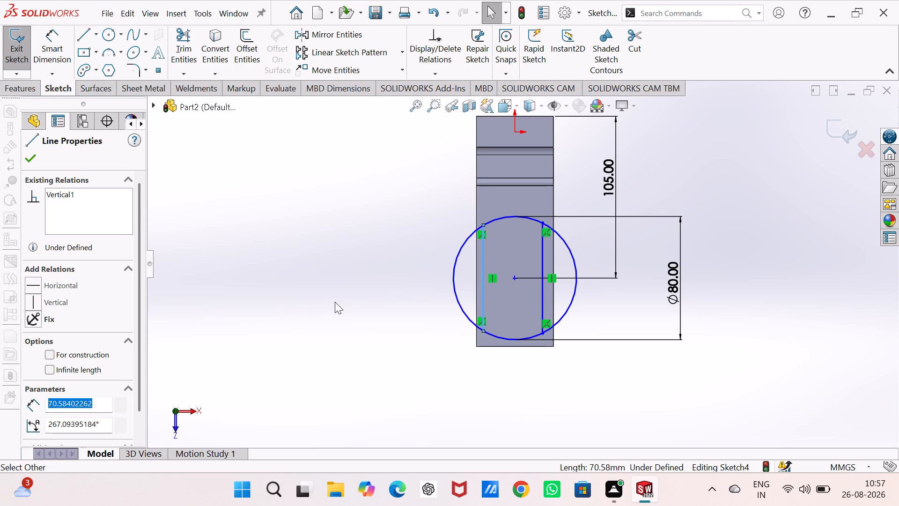
click(335, 302)
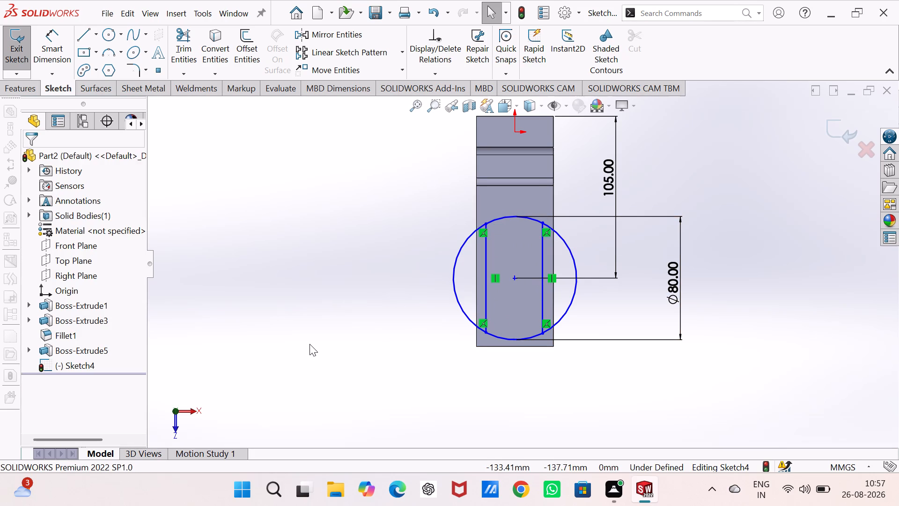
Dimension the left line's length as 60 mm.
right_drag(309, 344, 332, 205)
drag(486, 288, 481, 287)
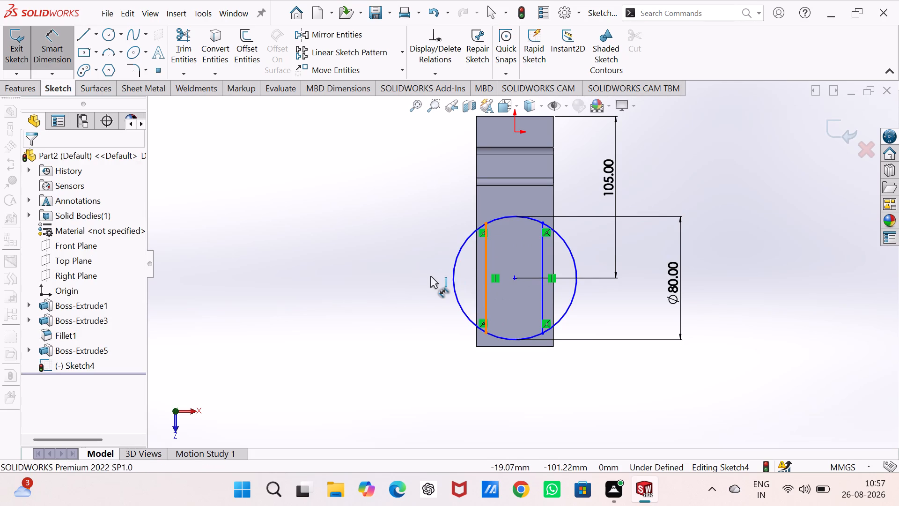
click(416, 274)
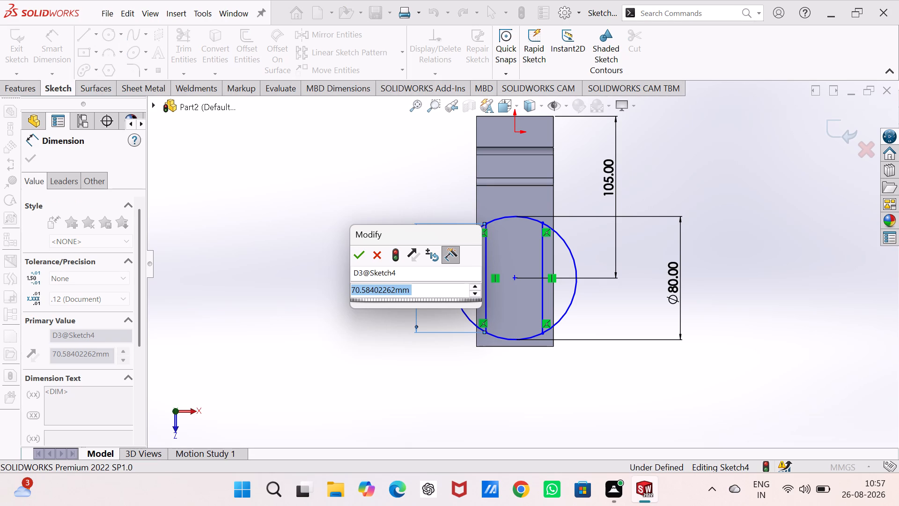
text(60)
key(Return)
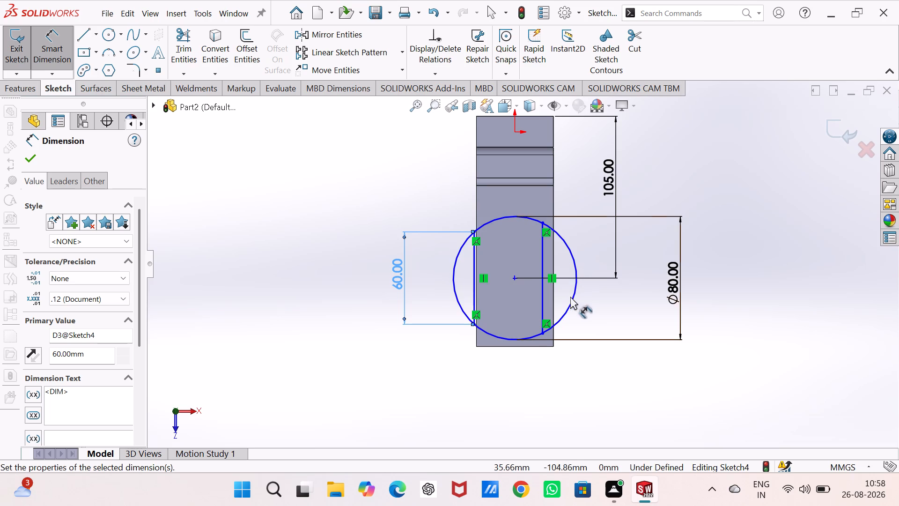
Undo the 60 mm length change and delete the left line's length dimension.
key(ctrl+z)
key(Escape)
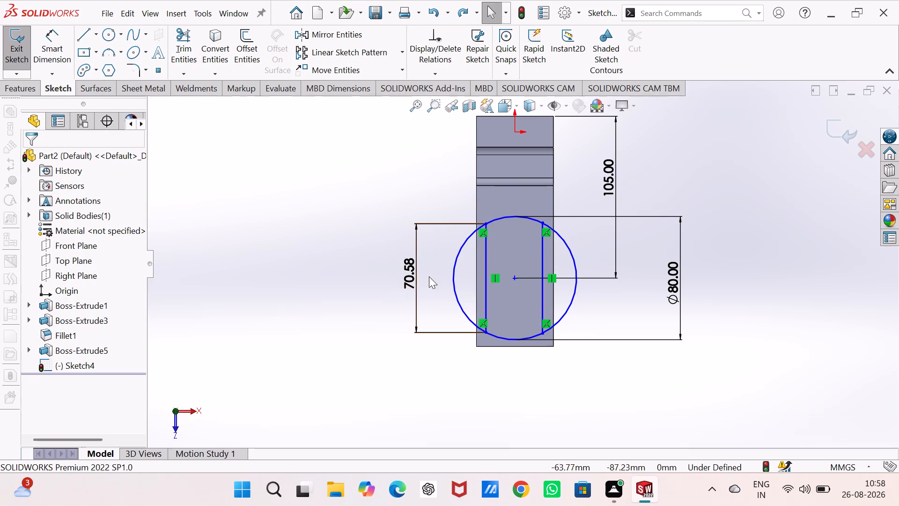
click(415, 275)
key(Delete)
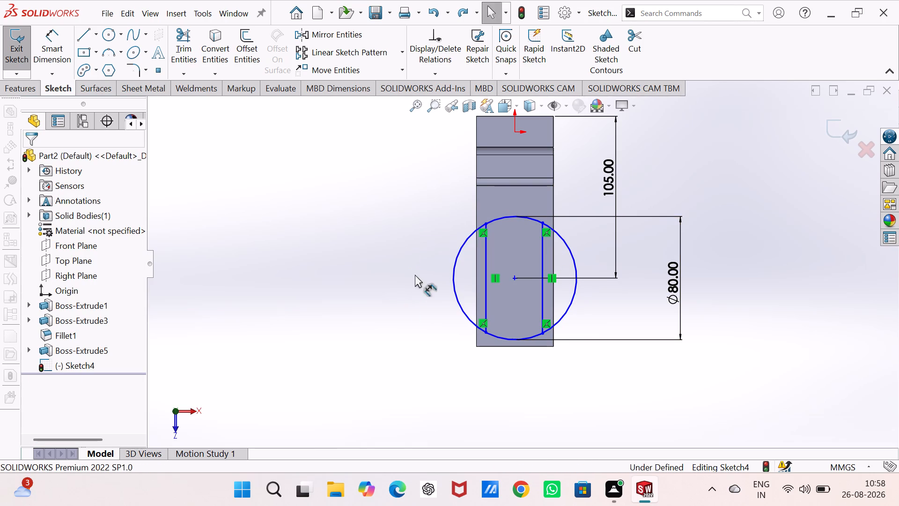
Dimension the left line 10 mm from the arm's left edge.
right_drag(397, 353, 401, 142)
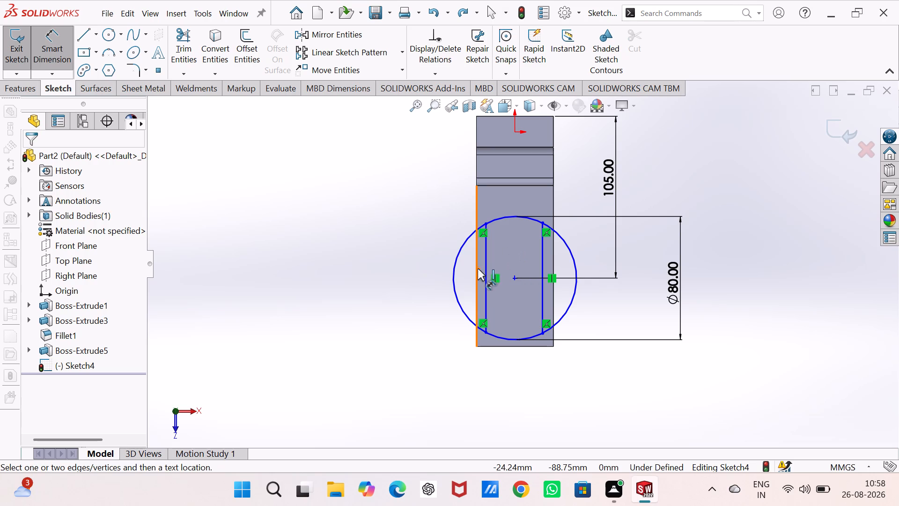
click(477, 268)
click(485, 276)
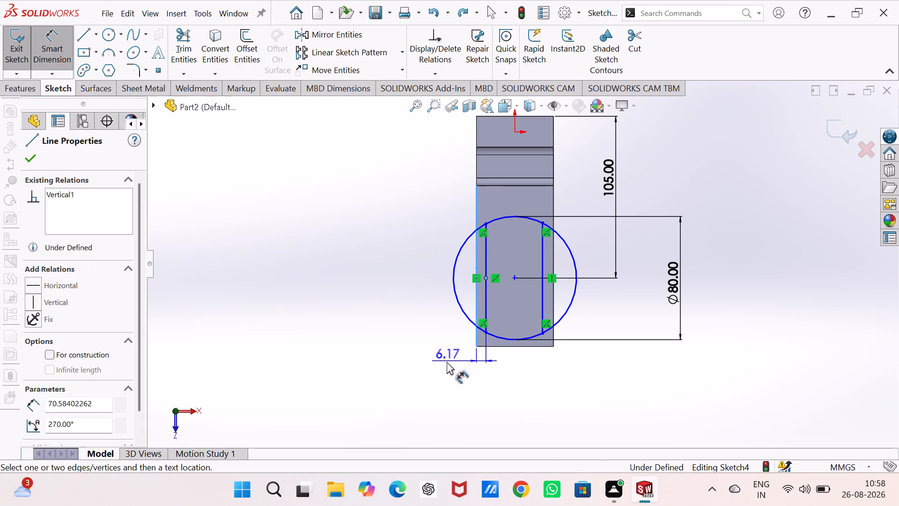
click(441, 362)
text(10)
key(Return)
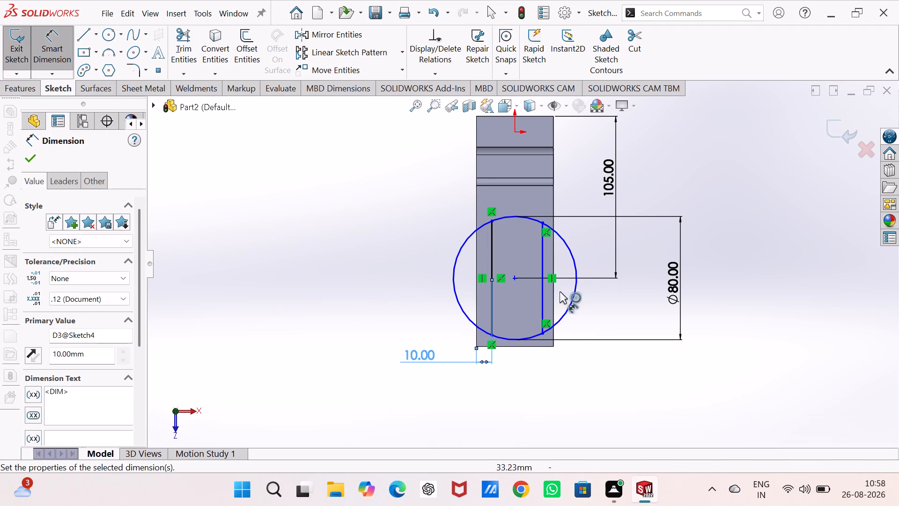
Dimension the right line 10 mm from the arm's right edge.
drag(541, 293, 547, 295)
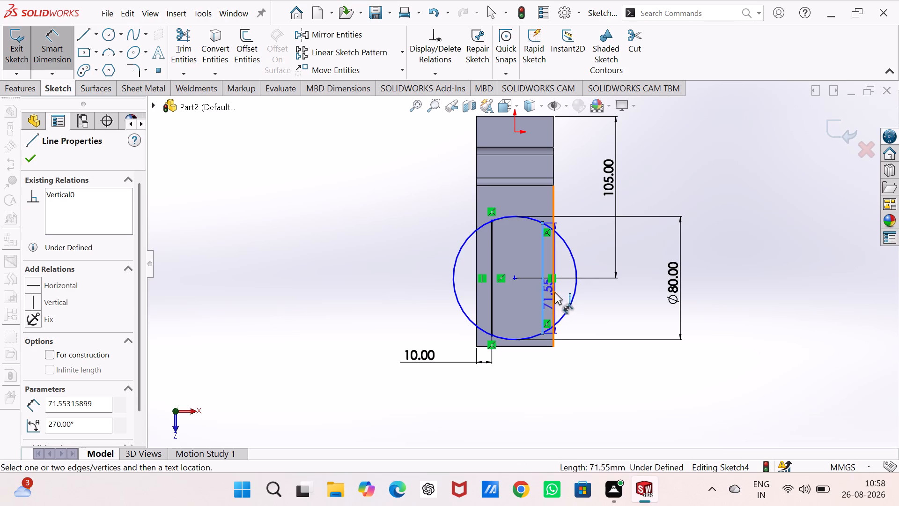
drag(553, 290, 552, 301)
click(533, 367)
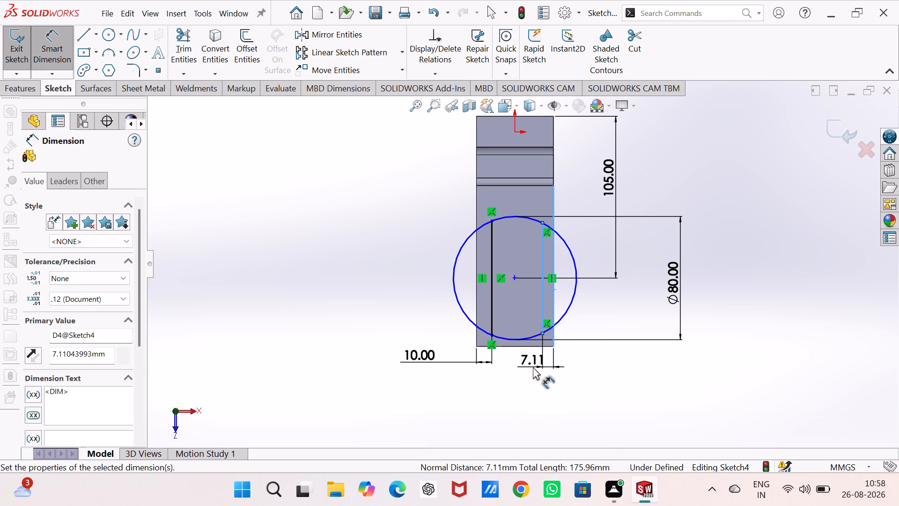
text(10)
key(Return)
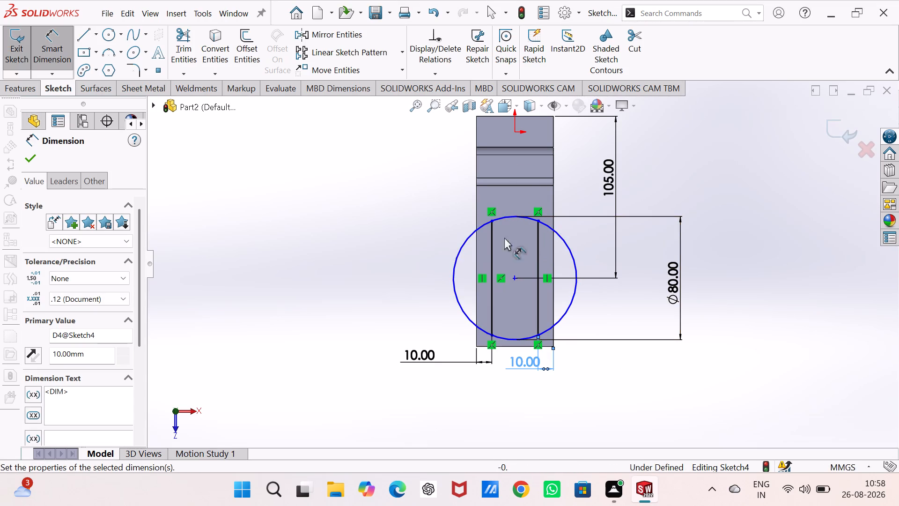
key(Escape)
key(Escape)
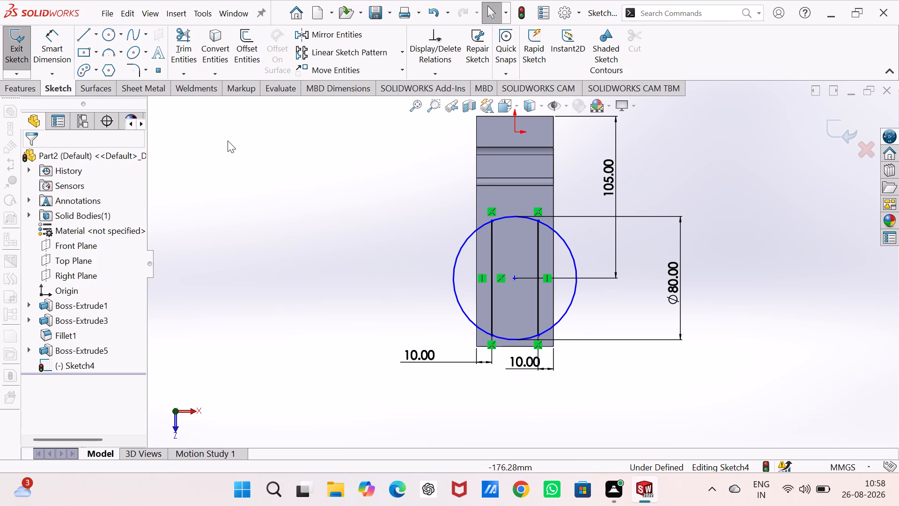
Trim away the circle's two side arcs outside the vertical lines, using Trim to closest.
click(182, 40)
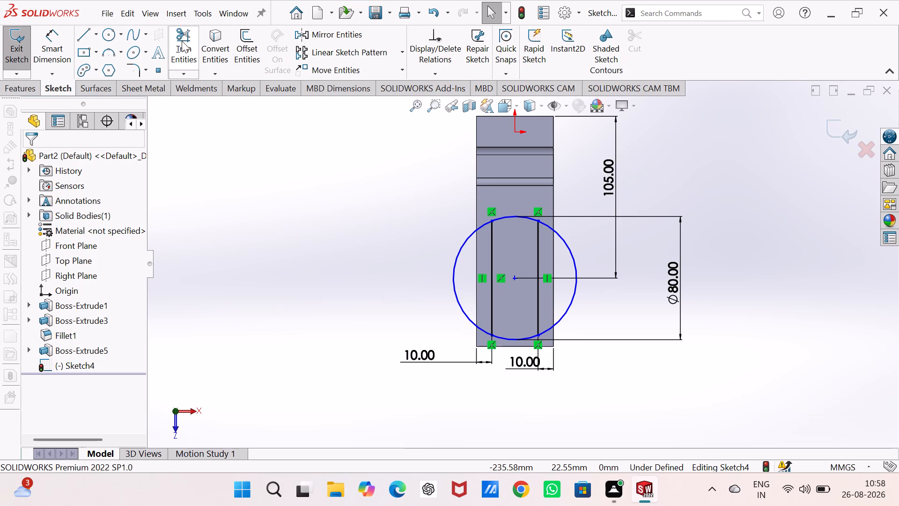
click(463, 243)
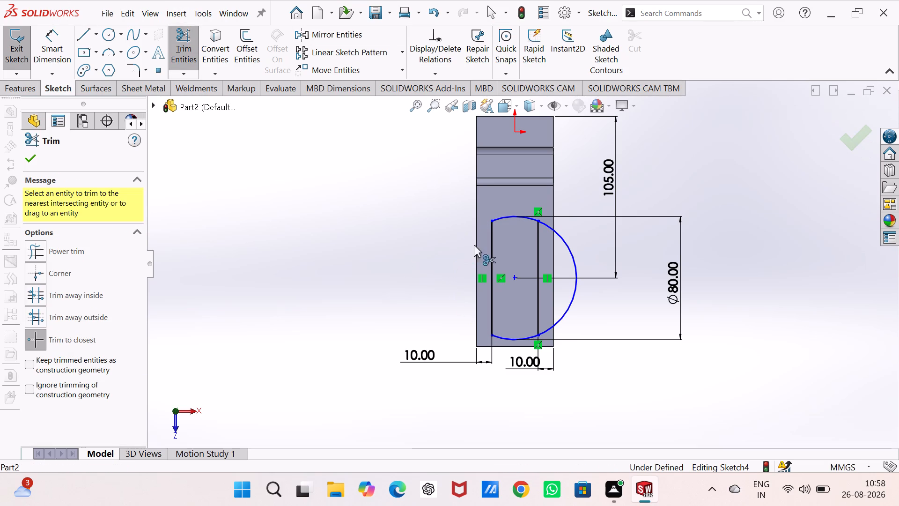
click(572, 258)
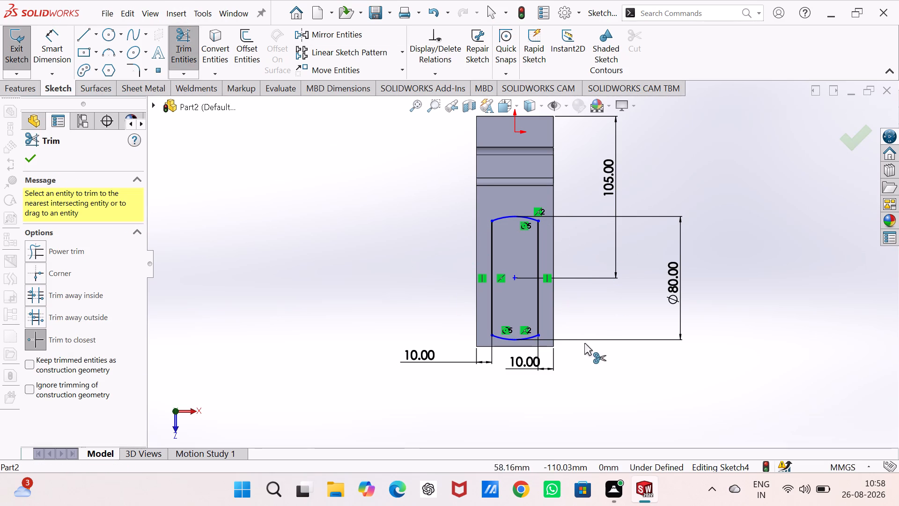
key(Escape)
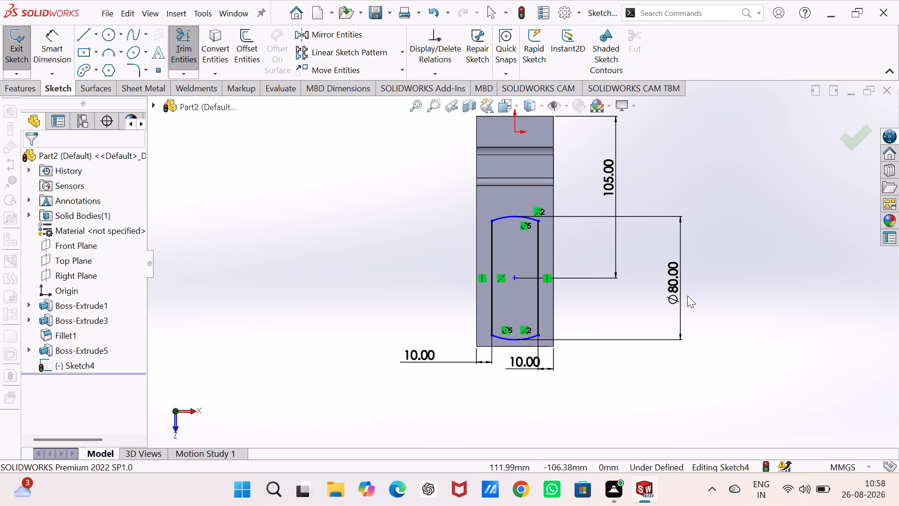
key(Escape)
Delete the 80 mm diameter dimension from the trimmed circle.
click(678, 291)
key(Delete)
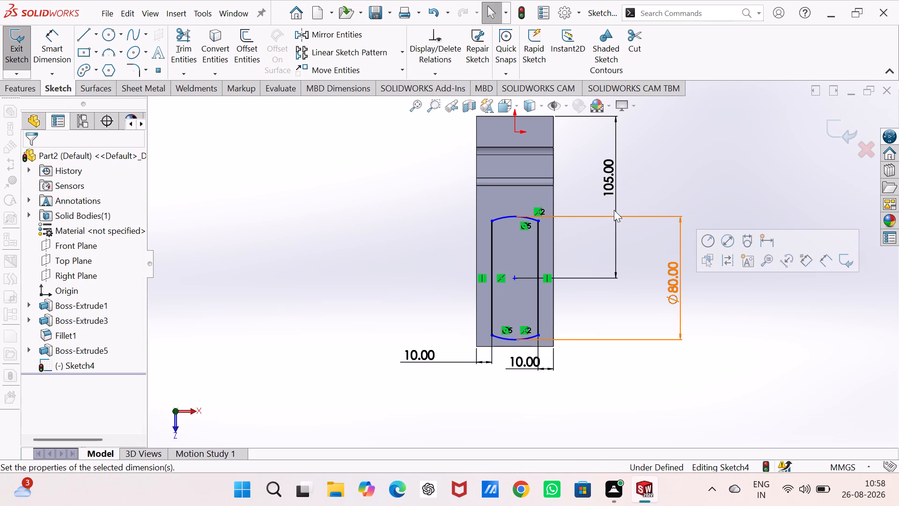
Dimension the upper arc of the slot profile with a radius of 40 mm.
right_drag(631, 417, 665, 224)
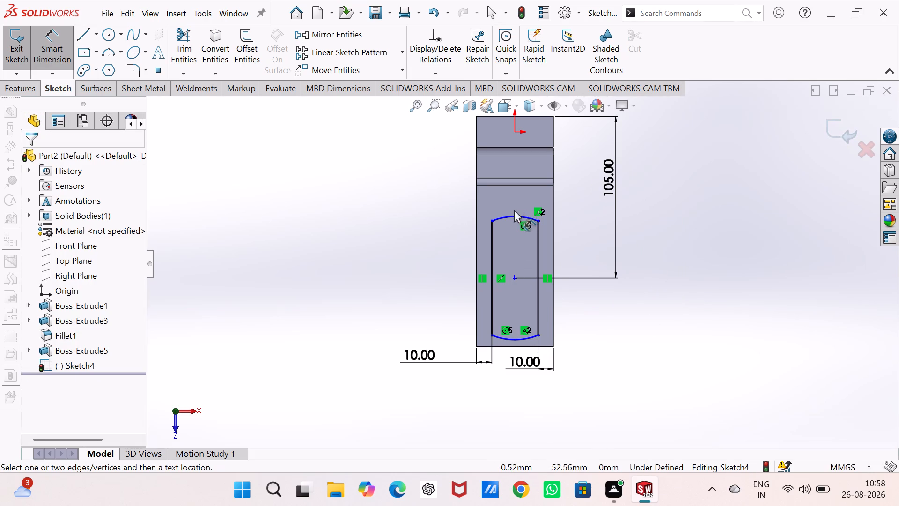
click(508, 217)
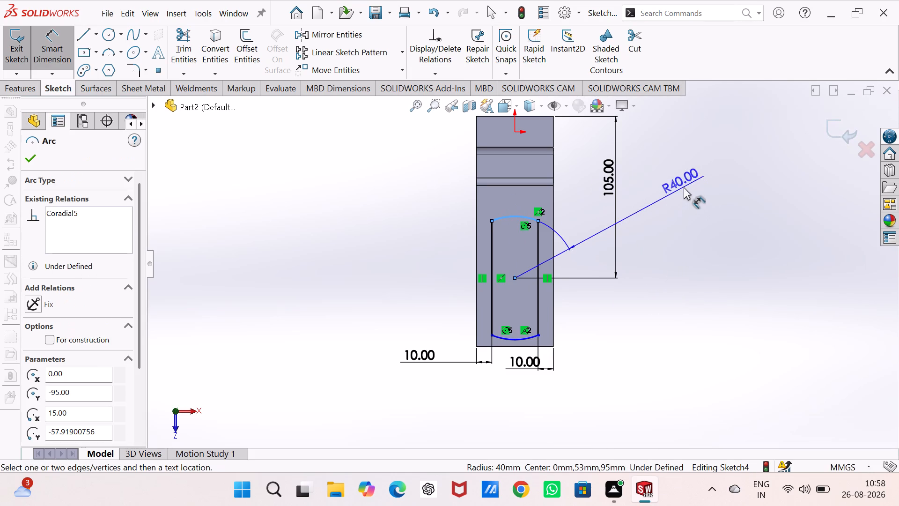
click(656, 157)
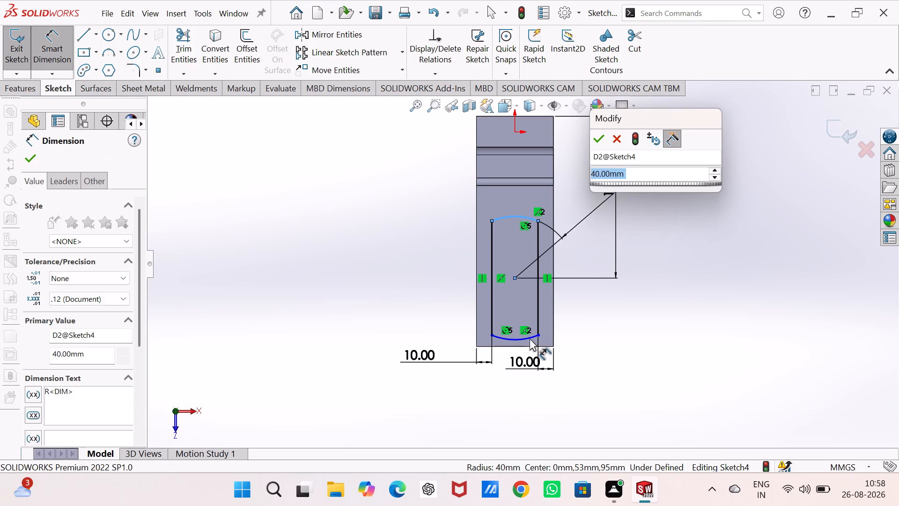
click(529, 338)
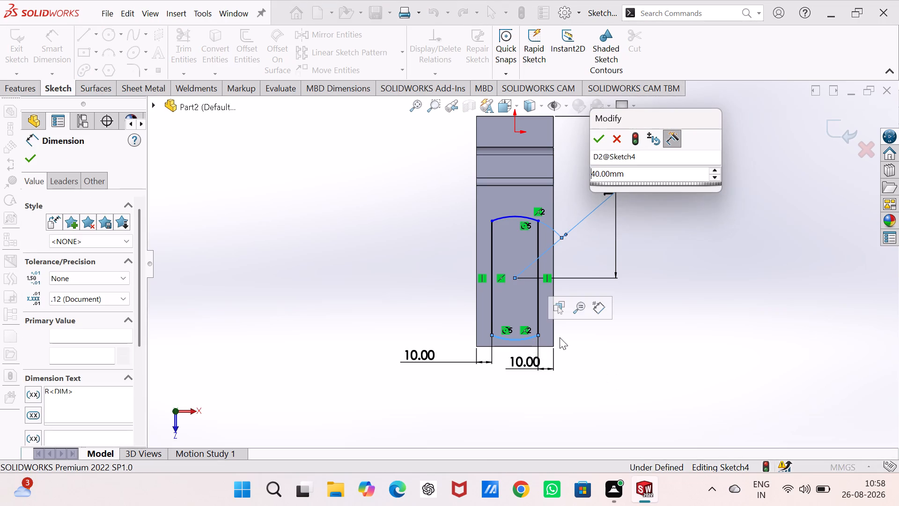
click(602, 141)
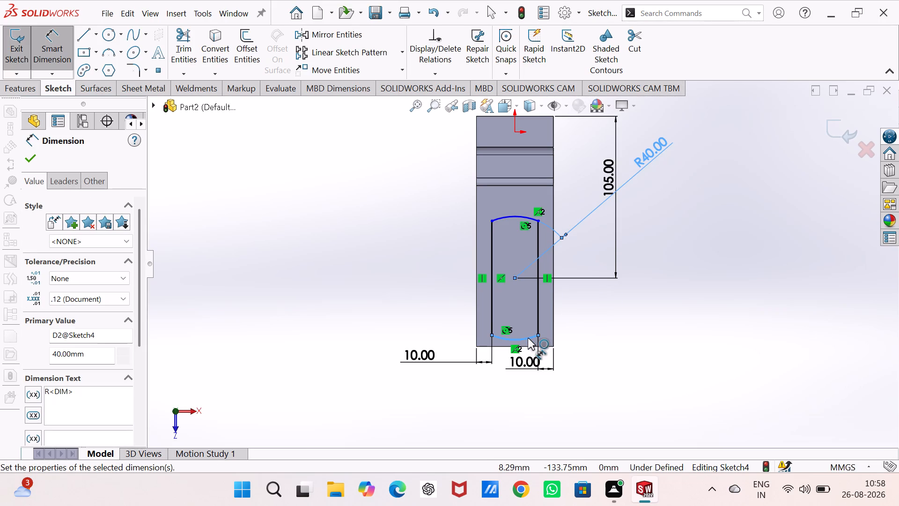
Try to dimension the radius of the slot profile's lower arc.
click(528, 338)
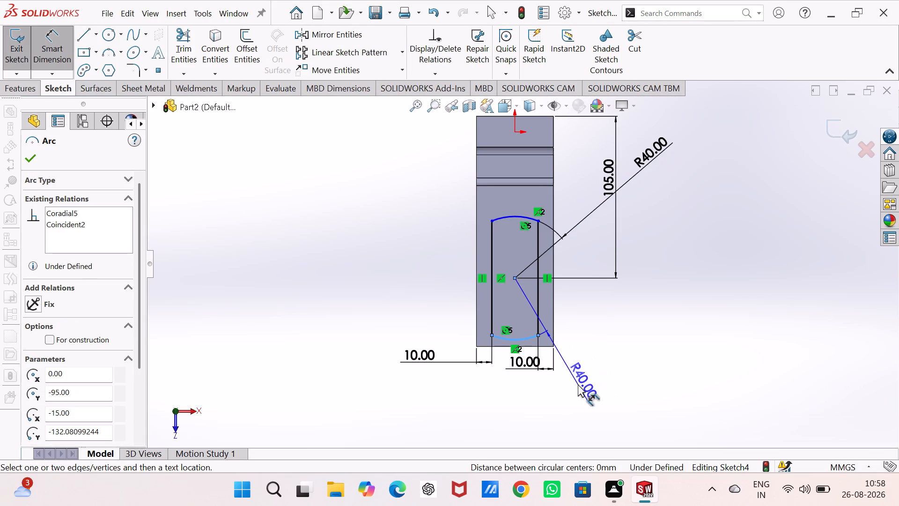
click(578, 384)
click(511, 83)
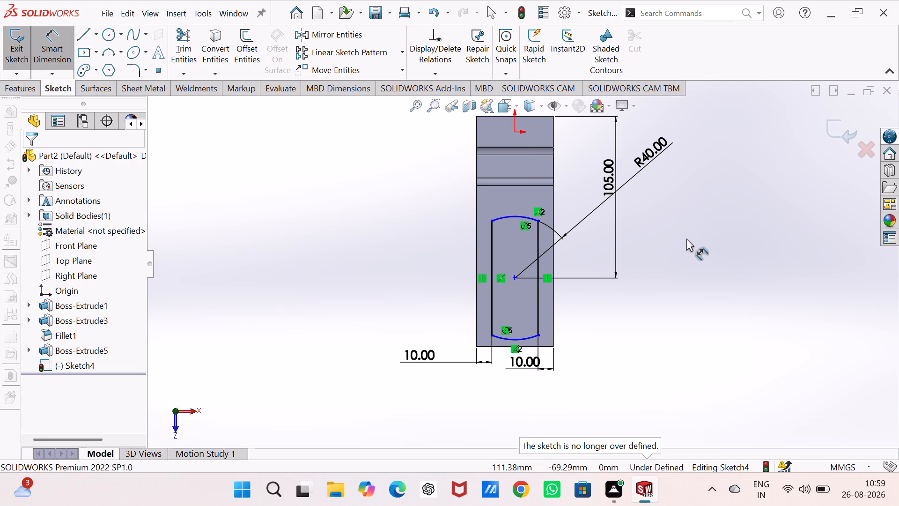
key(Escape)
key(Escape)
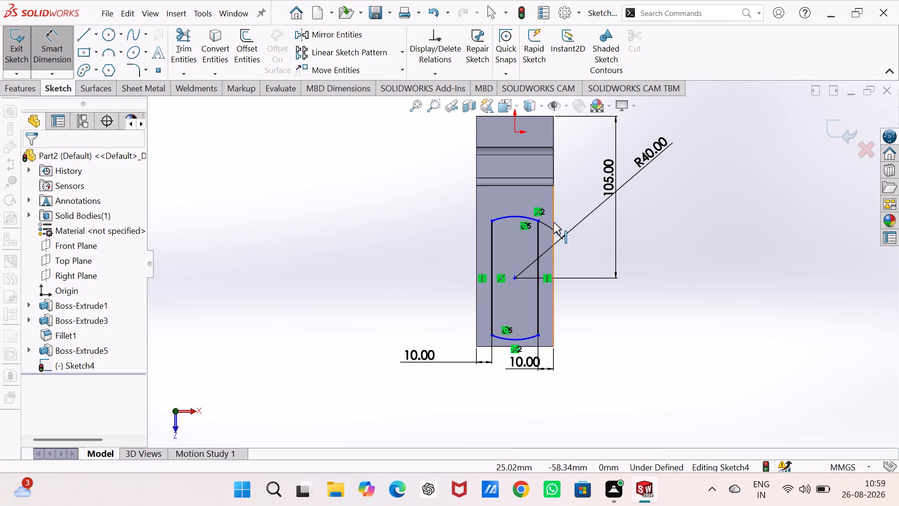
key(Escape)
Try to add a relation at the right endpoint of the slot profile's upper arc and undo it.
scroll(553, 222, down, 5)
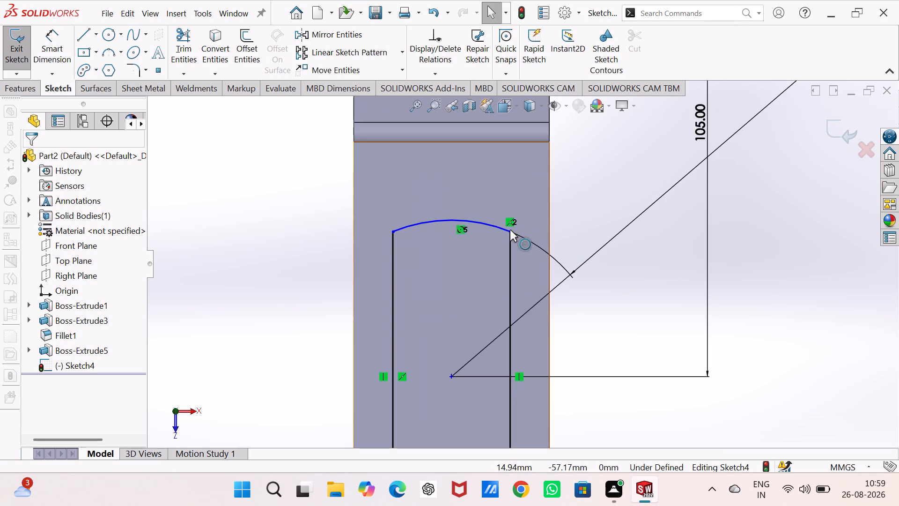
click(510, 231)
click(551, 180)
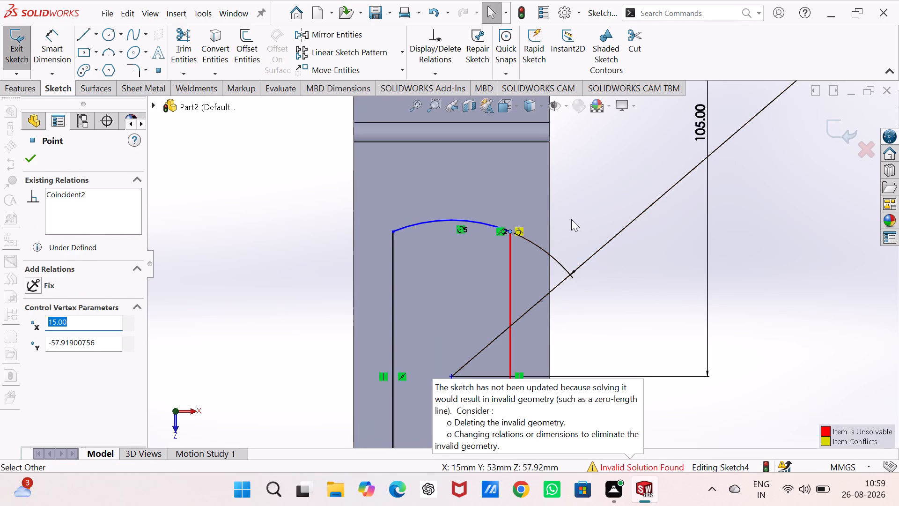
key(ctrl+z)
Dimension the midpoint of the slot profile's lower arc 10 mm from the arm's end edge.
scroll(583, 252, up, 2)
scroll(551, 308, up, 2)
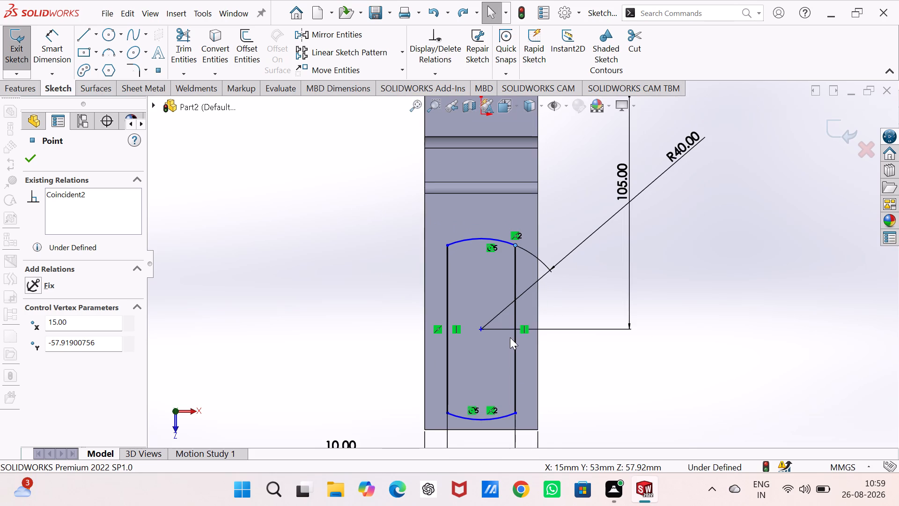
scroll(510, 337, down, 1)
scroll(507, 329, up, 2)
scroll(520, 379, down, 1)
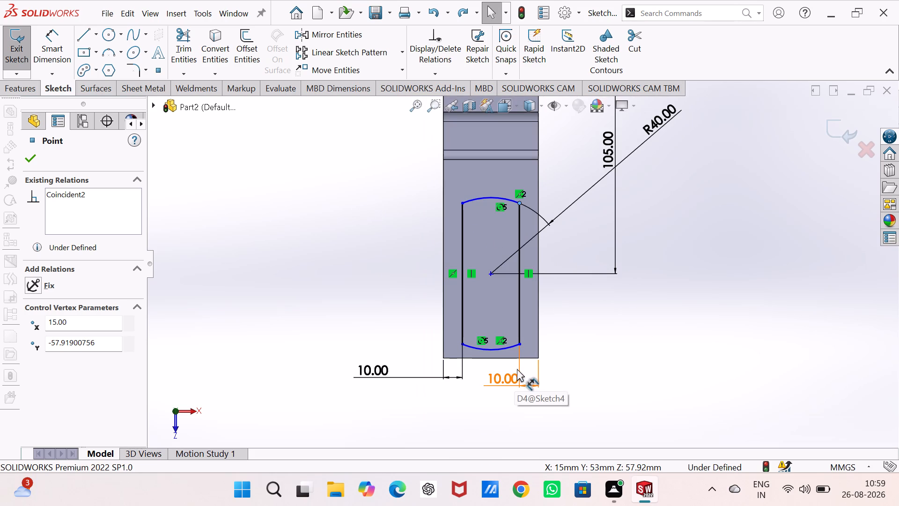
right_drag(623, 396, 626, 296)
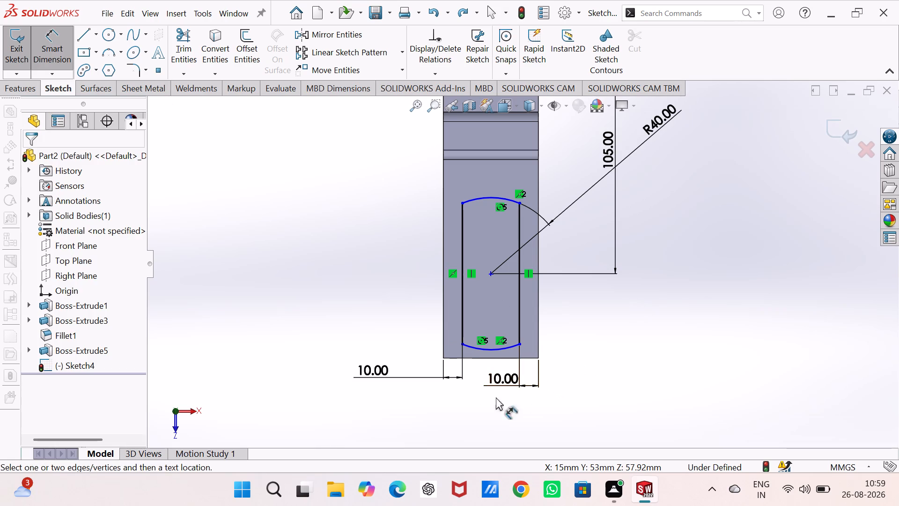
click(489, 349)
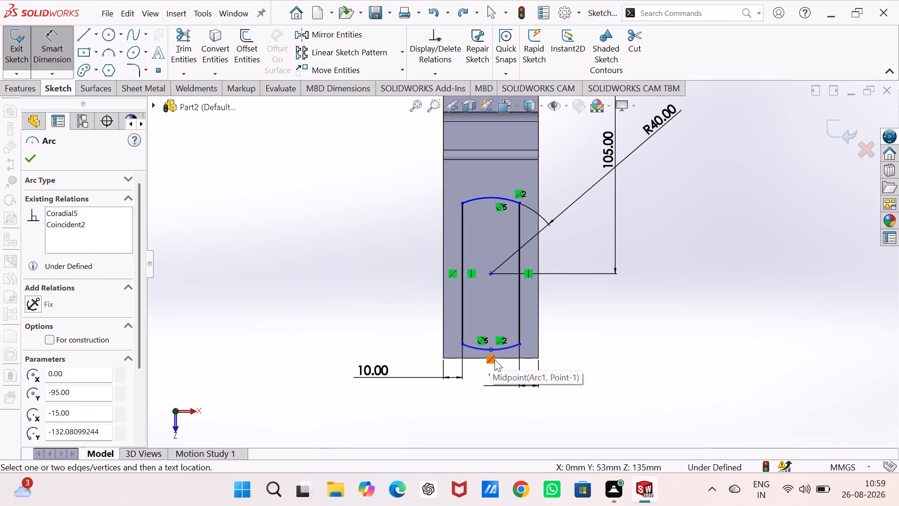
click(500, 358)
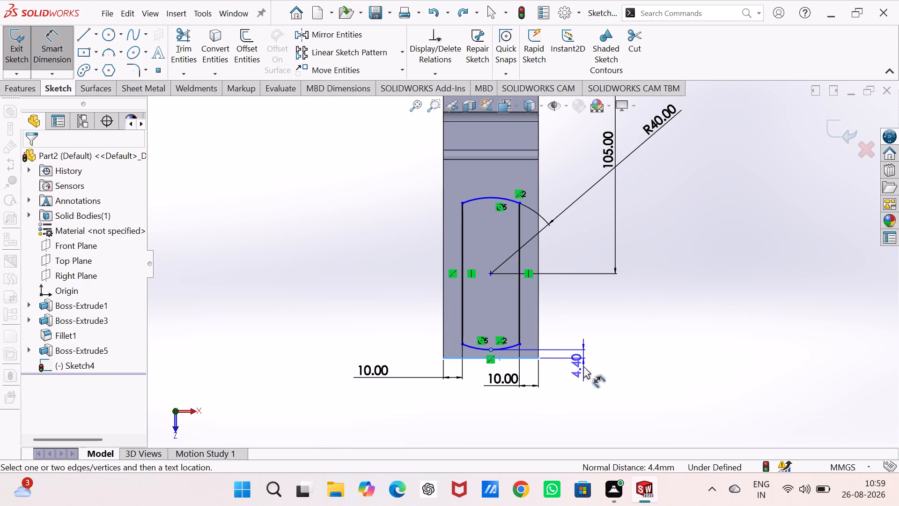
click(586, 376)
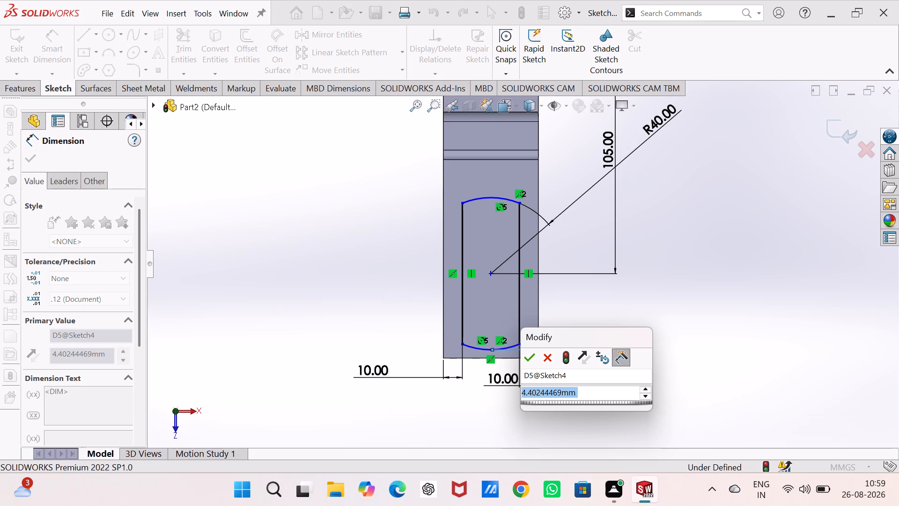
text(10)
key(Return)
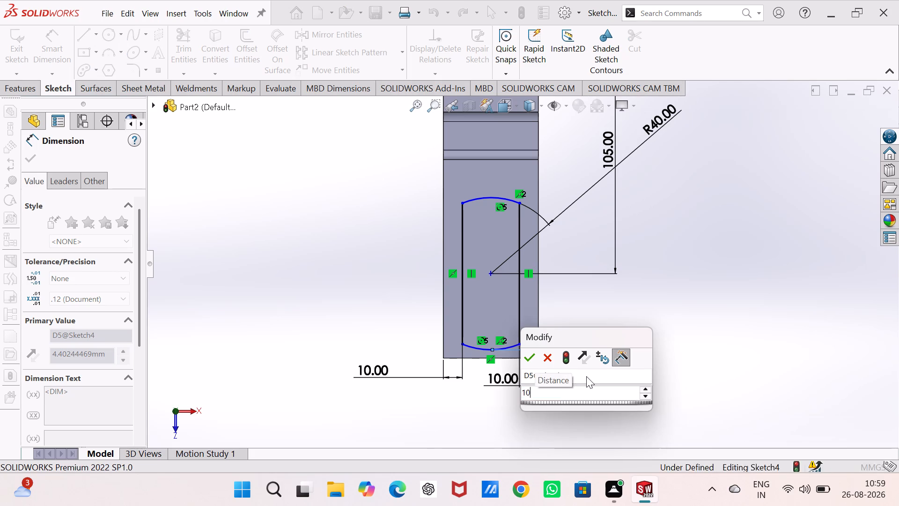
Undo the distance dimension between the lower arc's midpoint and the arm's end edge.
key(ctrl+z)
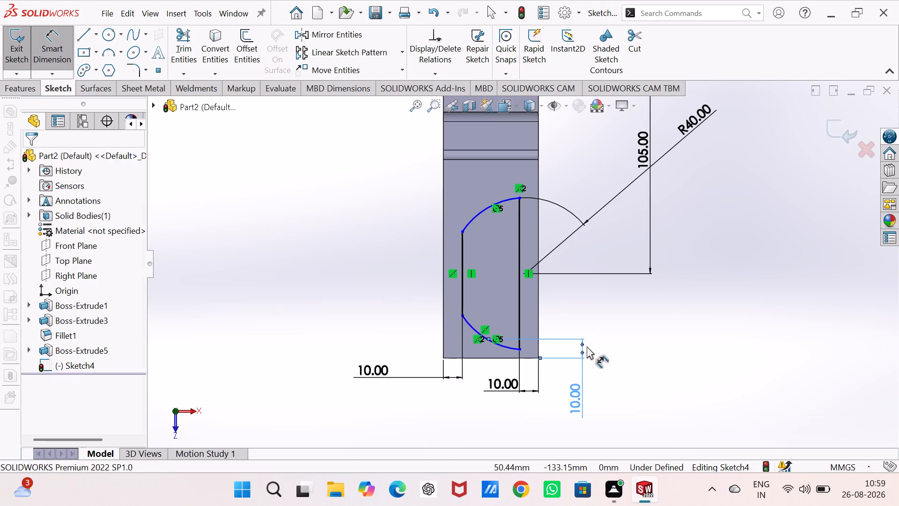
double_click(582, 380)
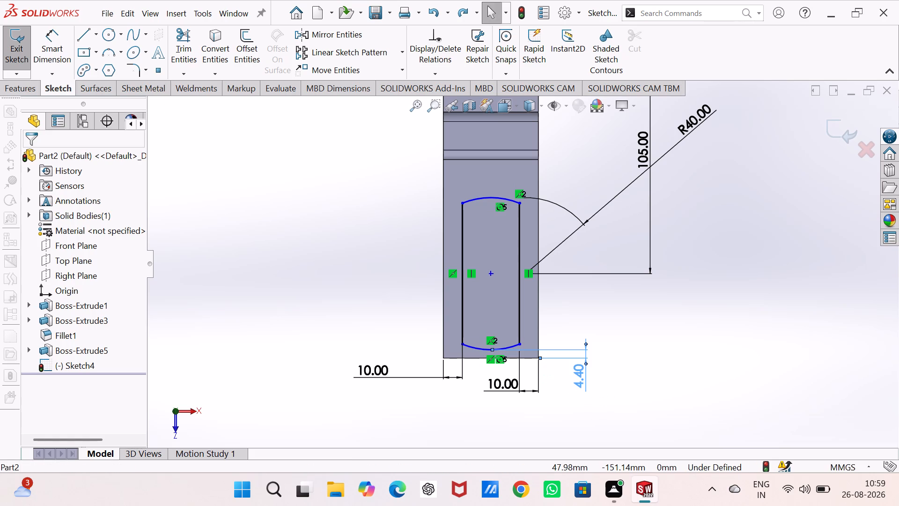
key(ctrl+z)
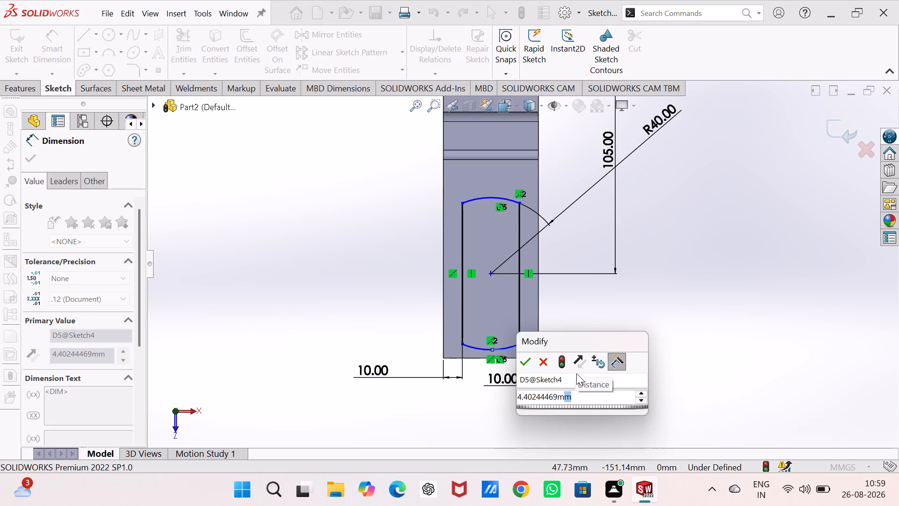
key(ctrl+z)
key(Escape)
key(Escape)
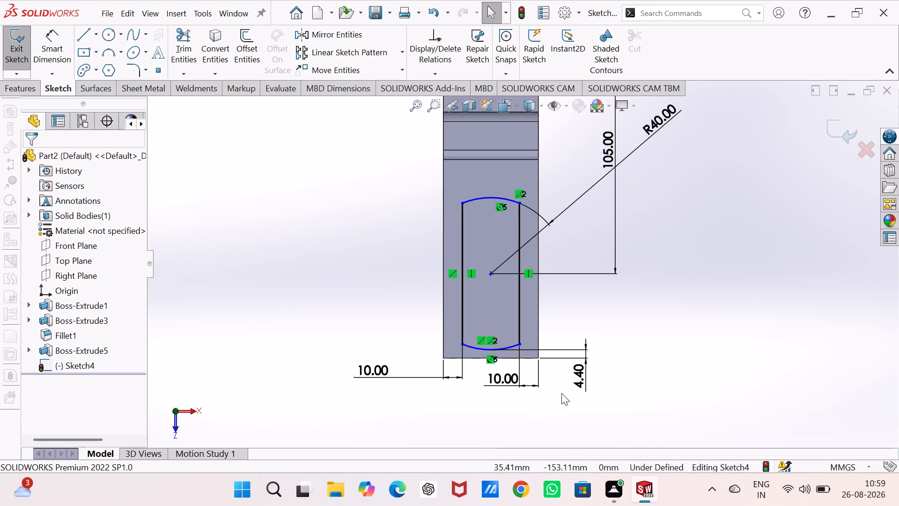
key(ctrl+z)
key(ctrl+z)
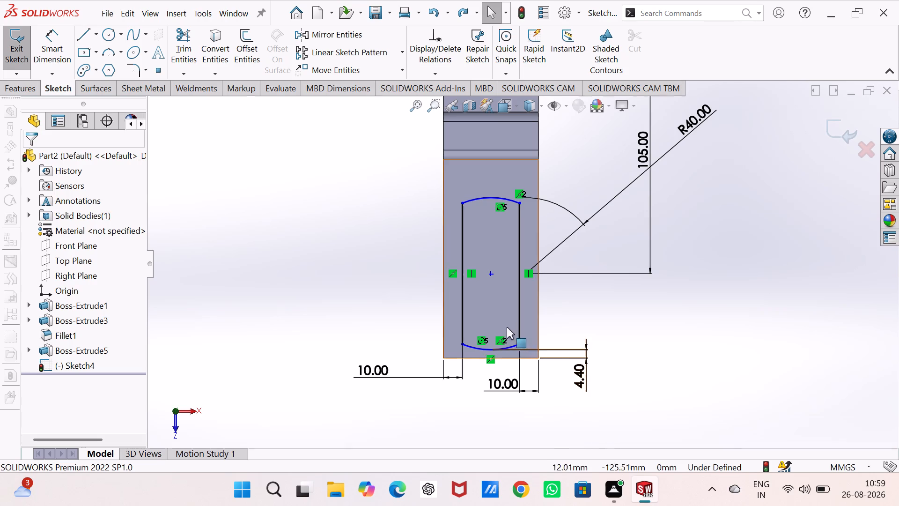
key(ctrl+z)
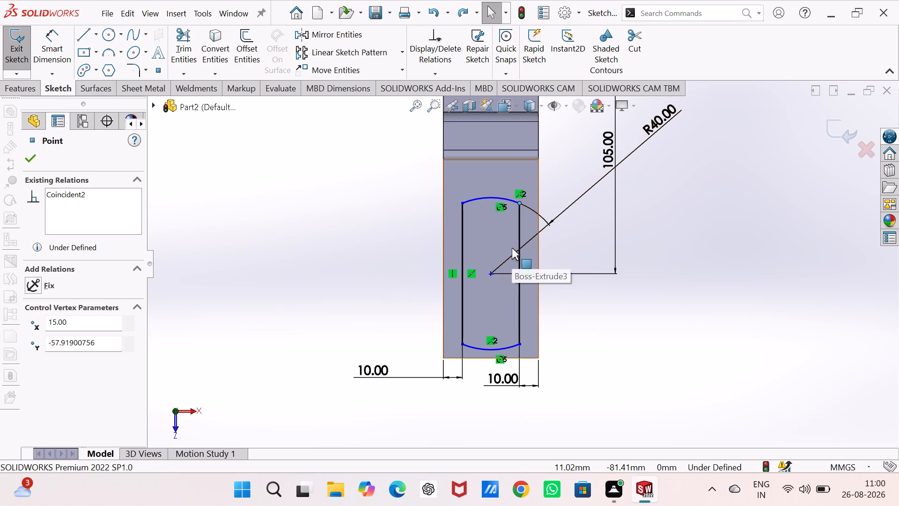
Exit the slot profile sketch, keeping its geometry and existing dimensions.
click(52, 37)
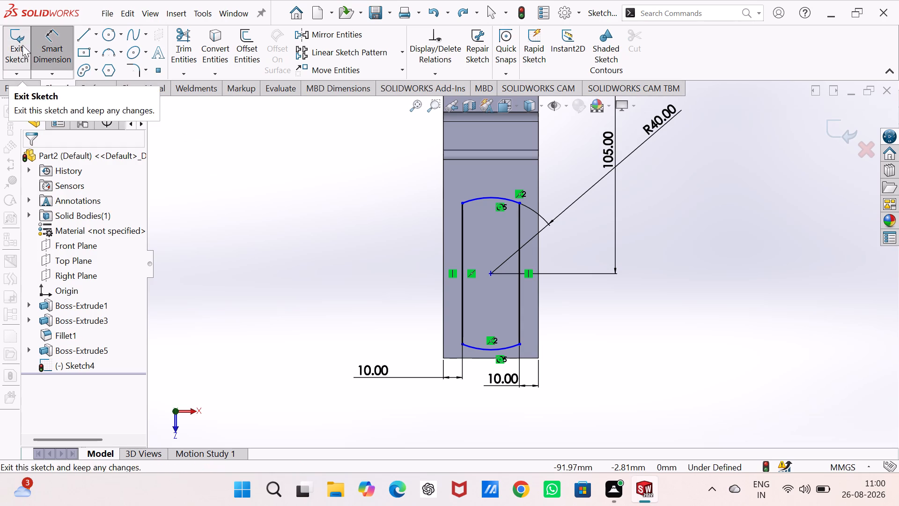
click(22, 45)
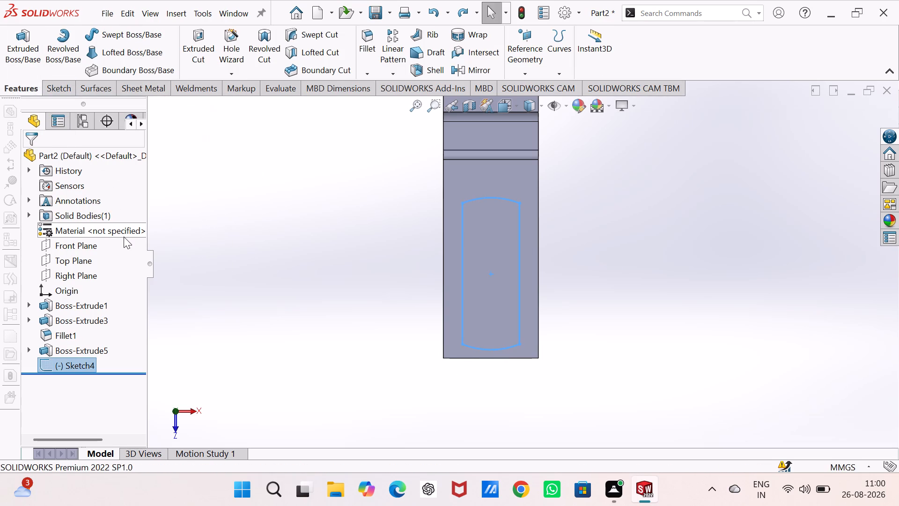
key(ctrl+7)
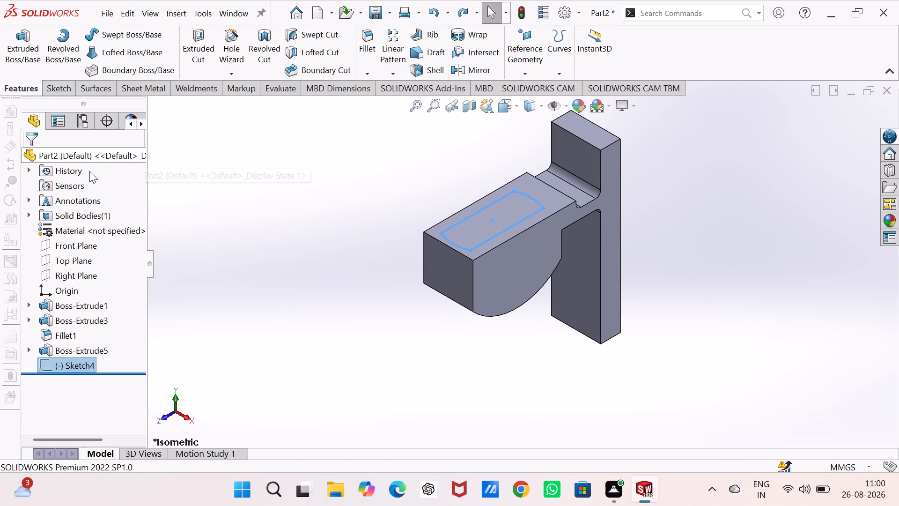
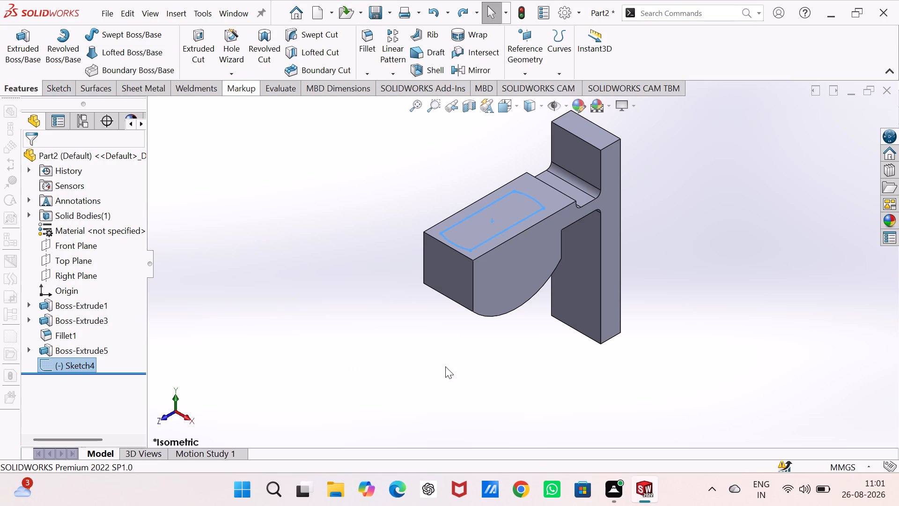
Open the sketch of the arm's R60 arc-bottomed end for editing.
middle_drag(442, 366, 462, 334)
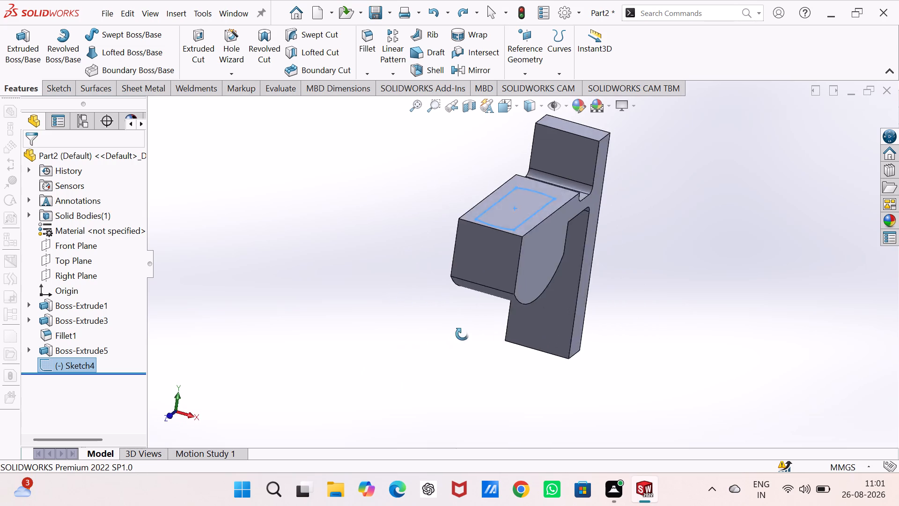
middle_drag(462, 334, 428, 188)
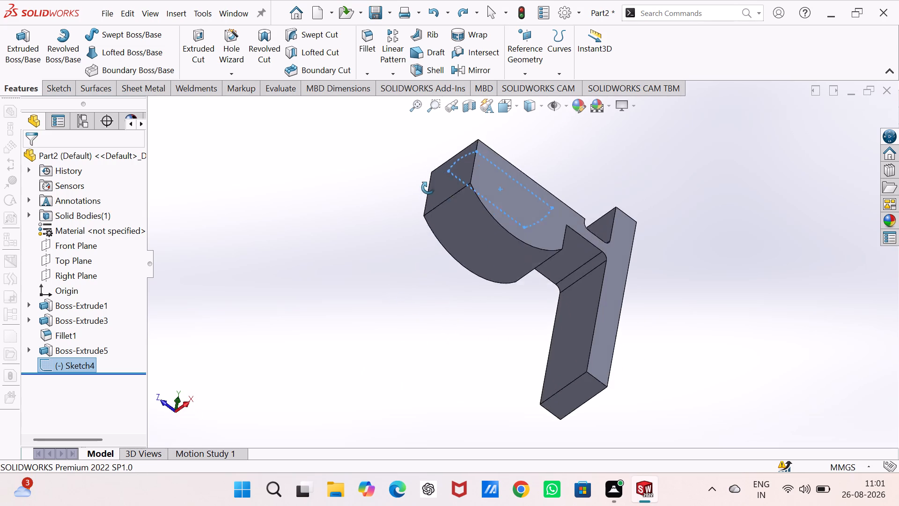
middle_drag(428, 188, 361, 272)
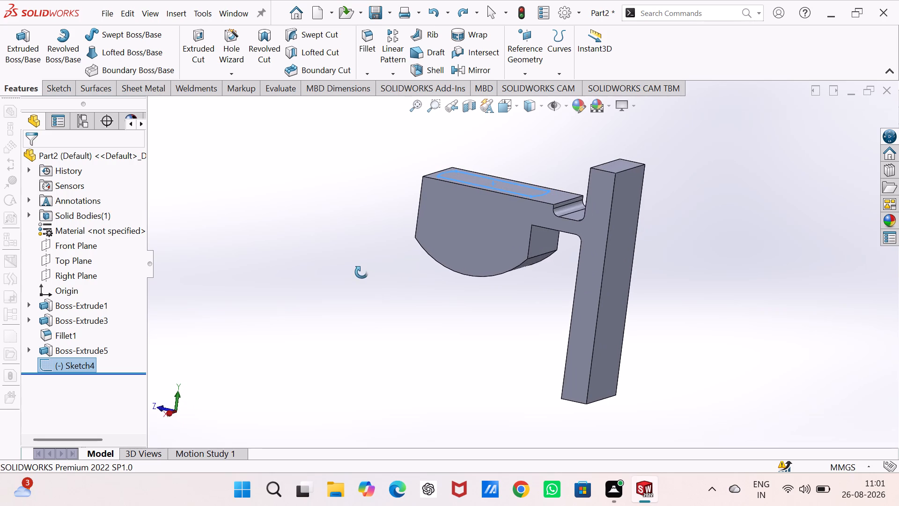
middle_drag(361, 272, 364, 277)
click(60, 353)
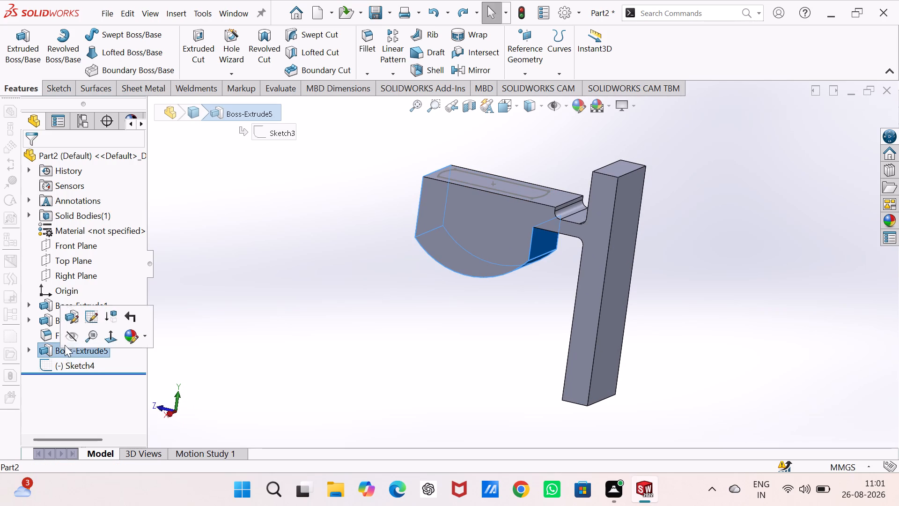
click(88, 319)
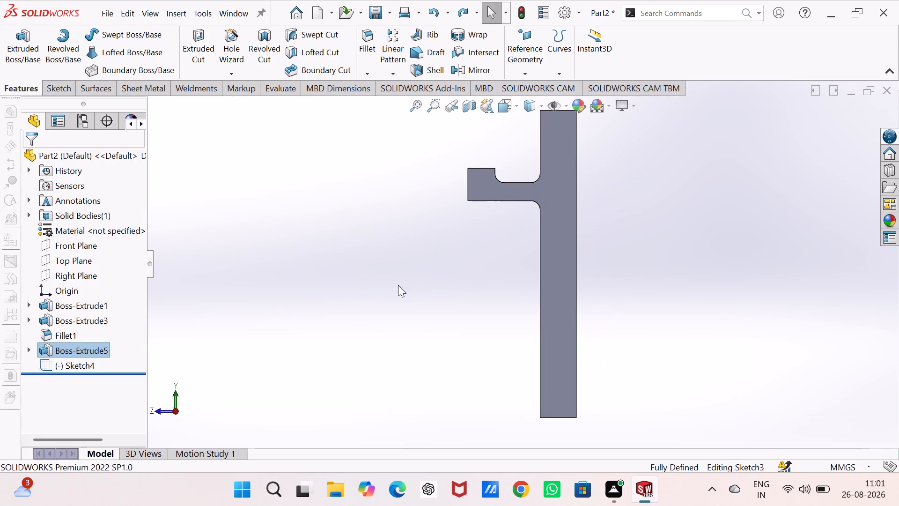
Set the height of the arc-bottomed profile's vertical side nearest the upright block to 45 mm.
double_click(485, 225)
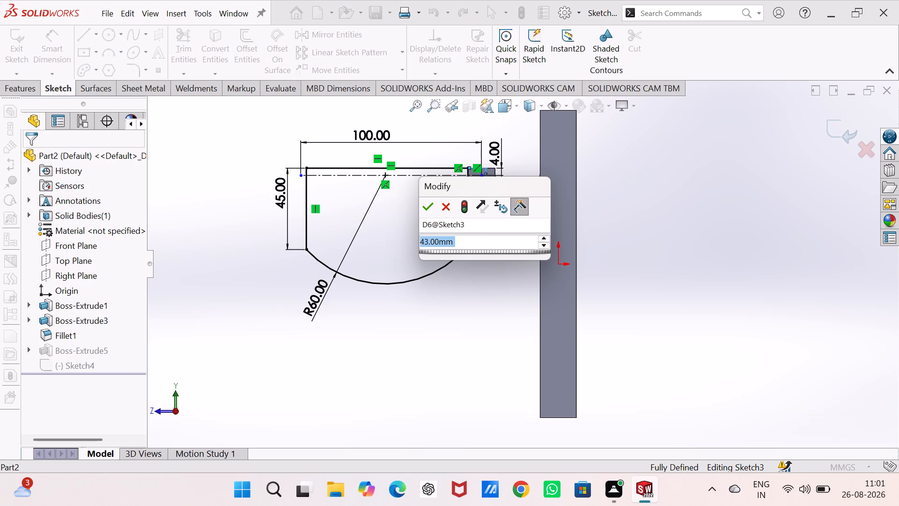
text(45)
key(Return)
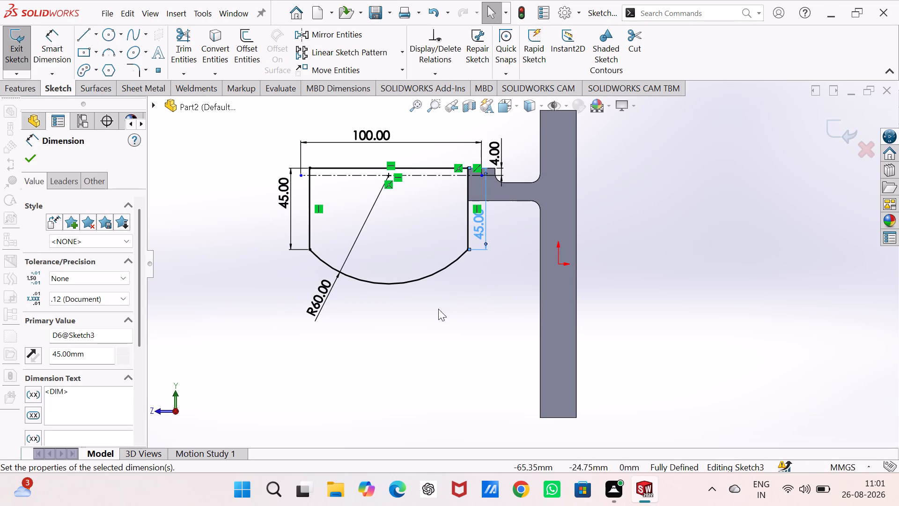
Set both vertical sides of the arc-bottomed profile to 50 mm and rebuild the part.
double_click(482, 224)
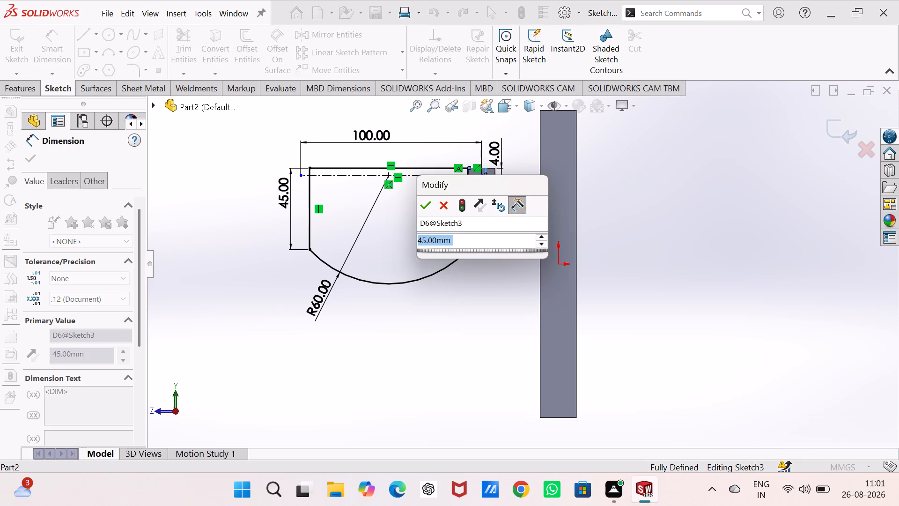
key(5)
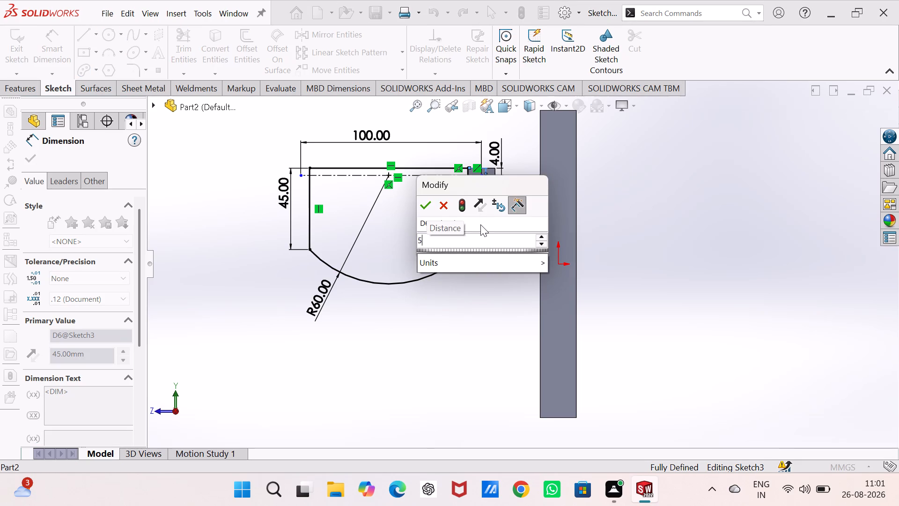
key(0)
key(Return)
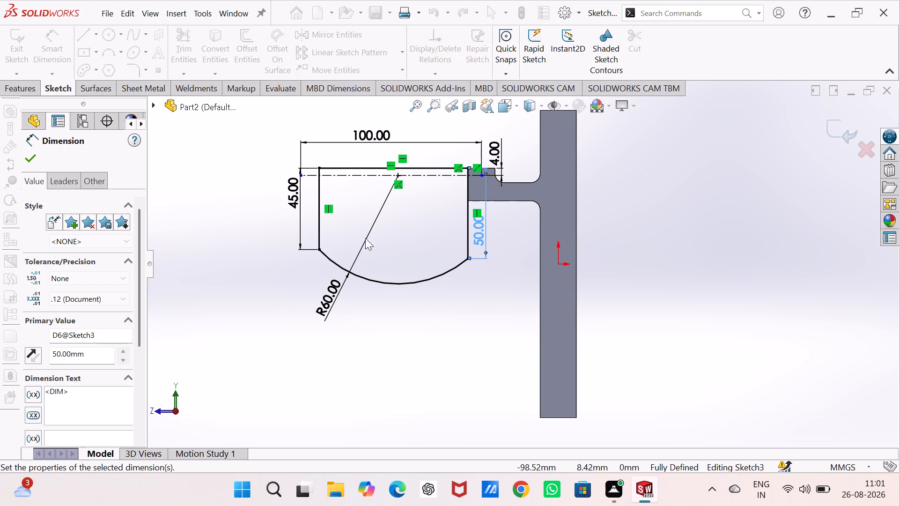
double_click(289, 190)
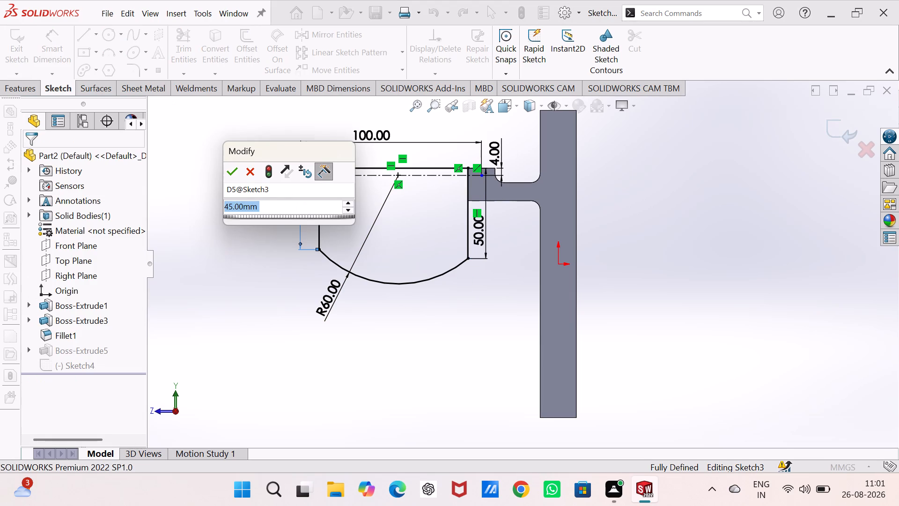
text(50)
key(Return)
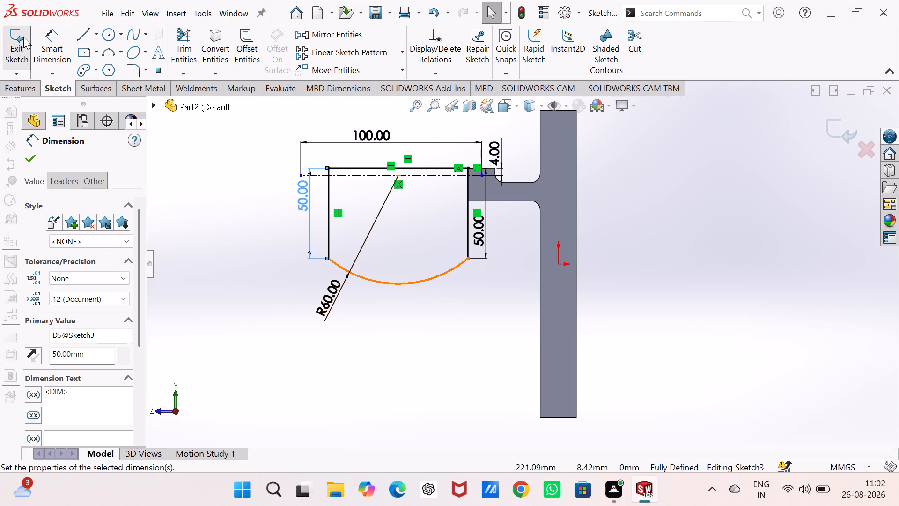
click(515, 18)
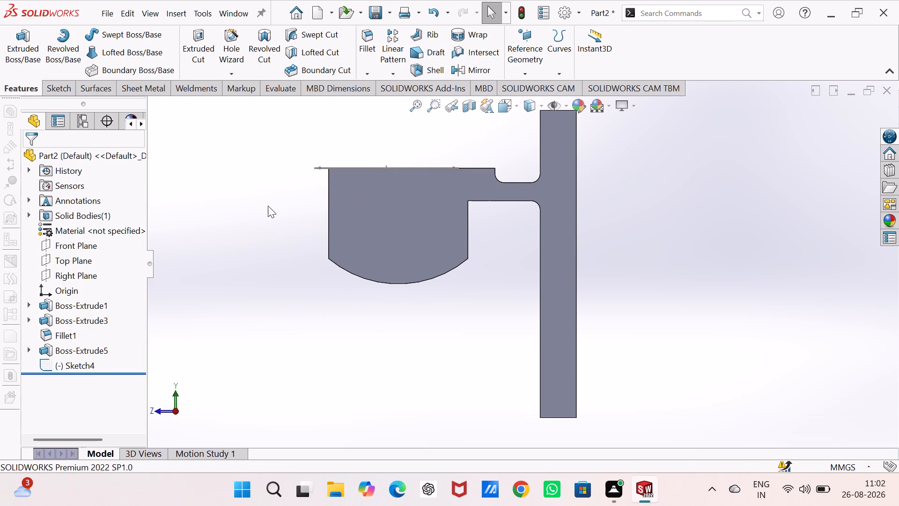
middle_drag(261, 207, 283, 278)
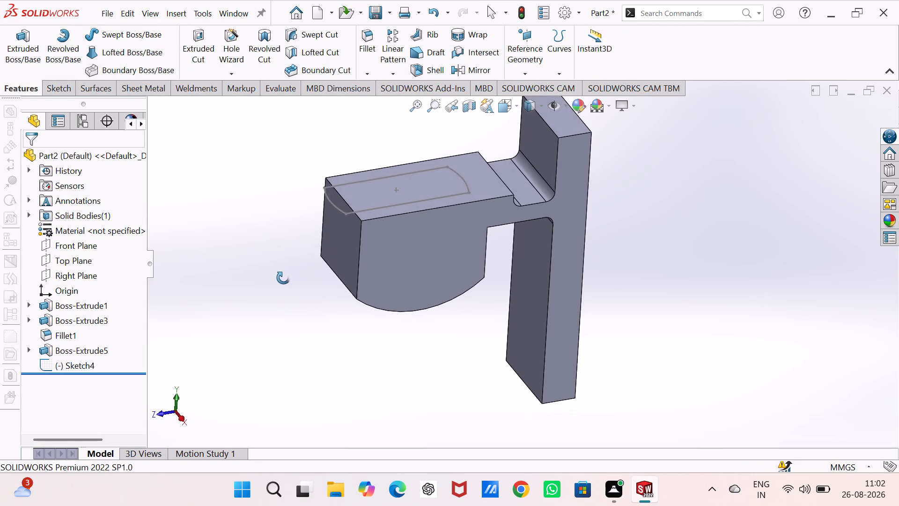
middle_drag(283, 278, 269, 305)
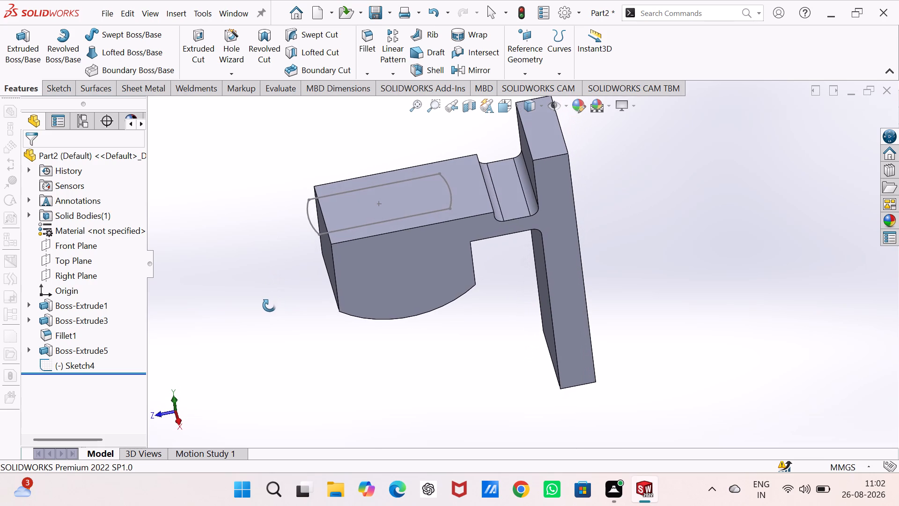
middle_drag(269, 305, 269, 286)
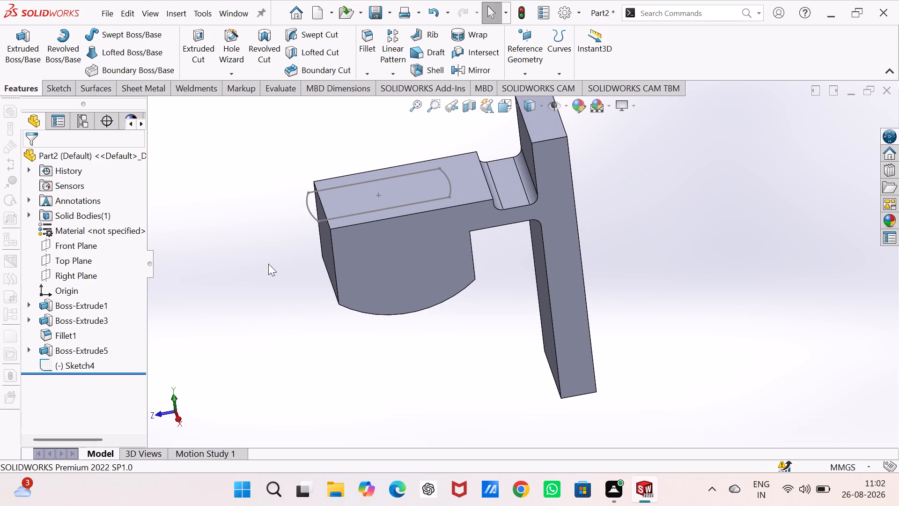
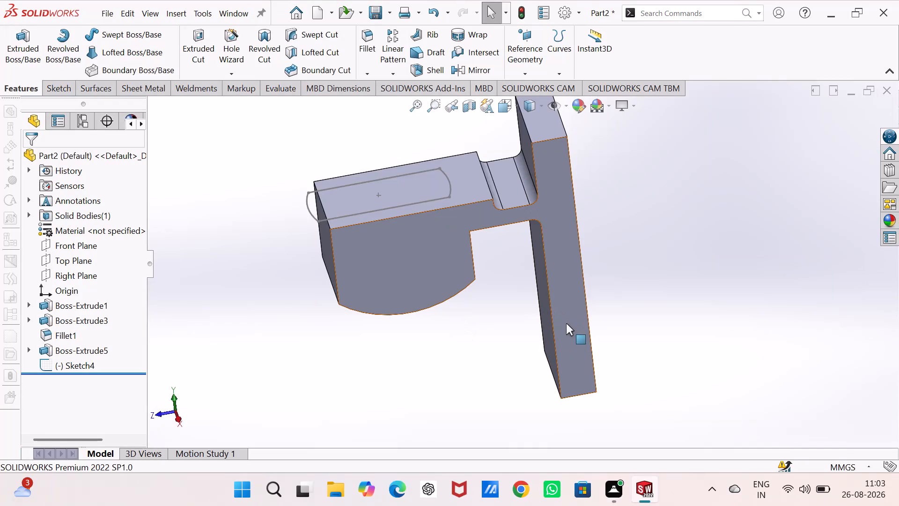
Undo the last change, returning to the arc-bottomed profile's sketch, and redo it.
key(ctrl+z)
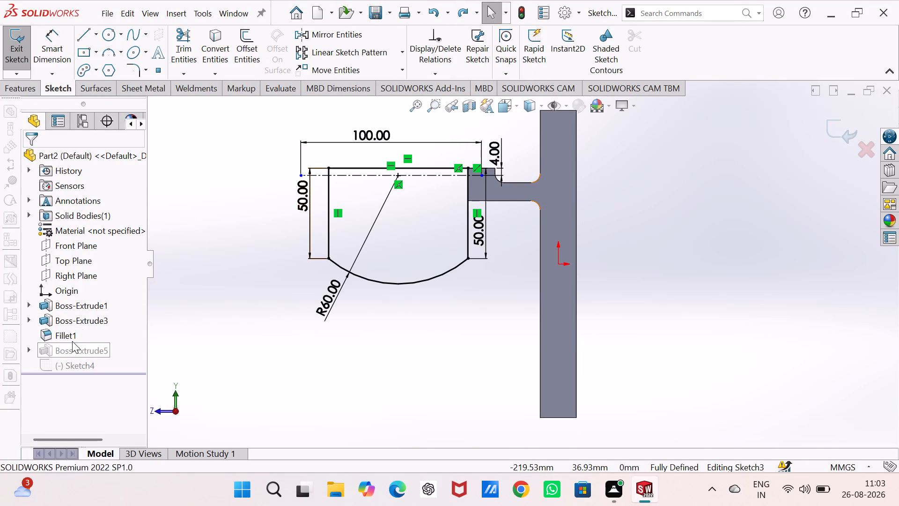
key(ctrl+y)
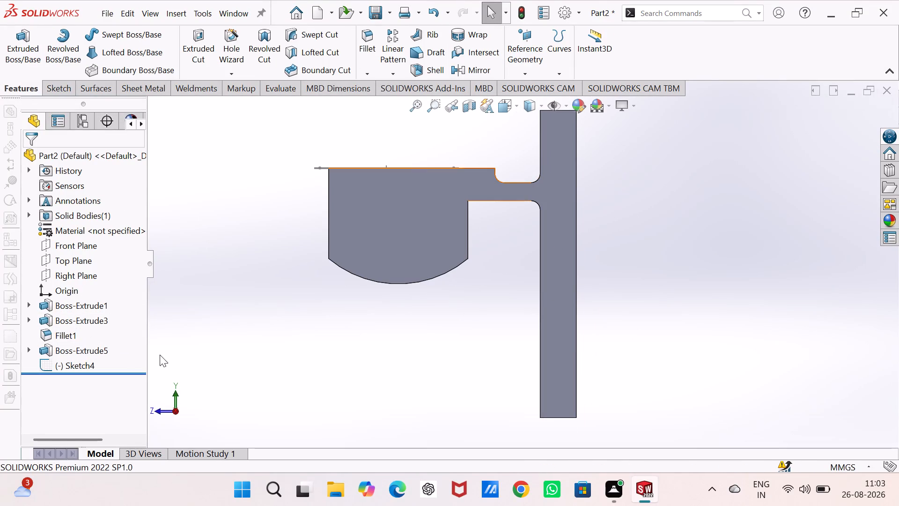
Delete the unused sketch of the R40 arc-ended slot from the top face of the arm's end.
click(174, 307)
middle_drag(176, 303, 214, 403)
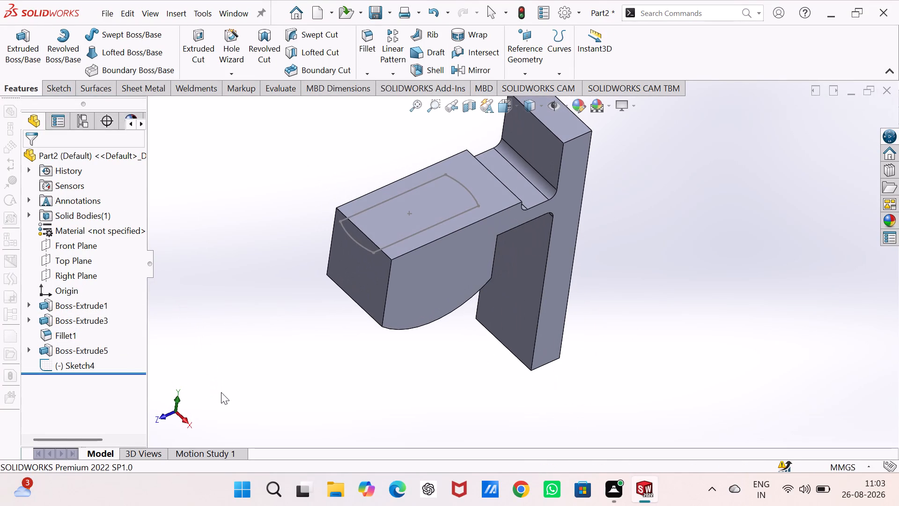
click(368, 248)
key(Delete)
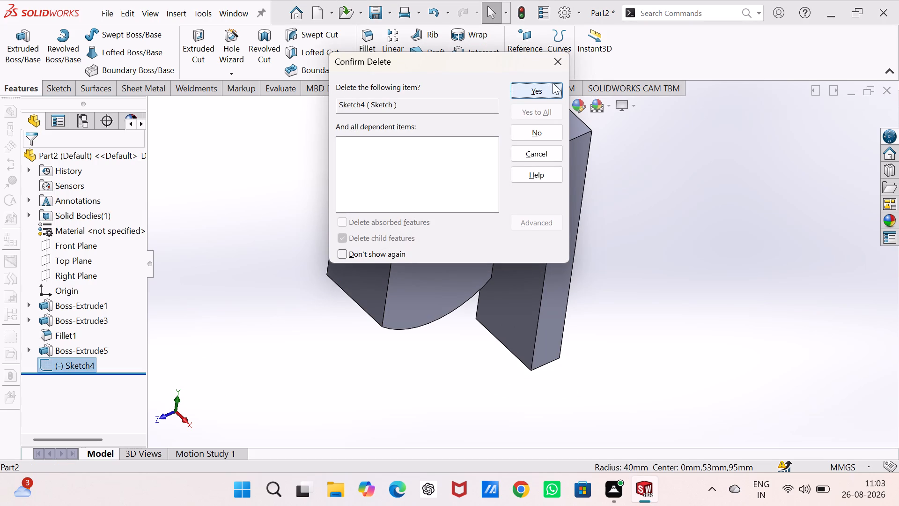
click(549, 86)
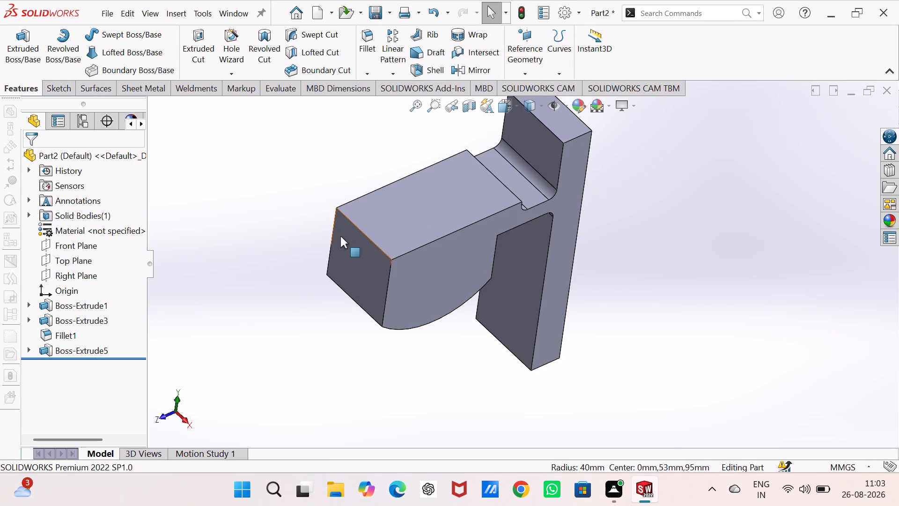
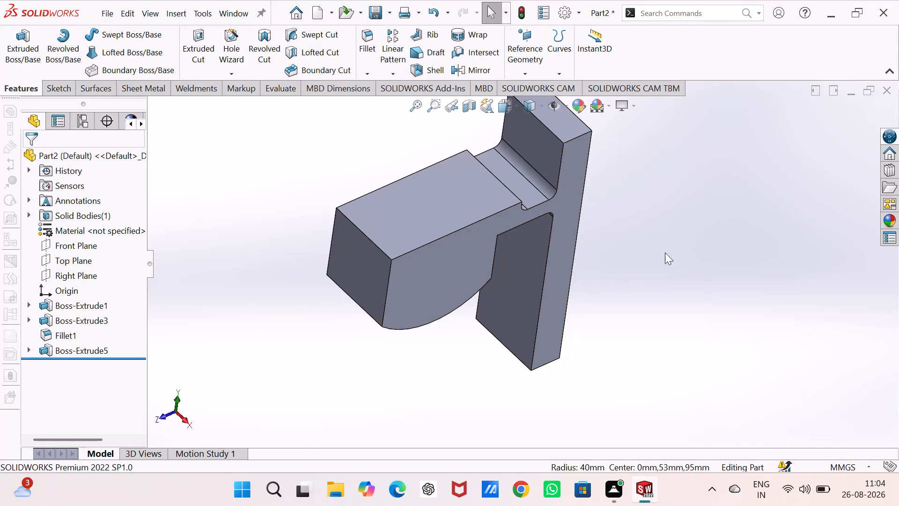
Save the part as Part2 in the projects folder in SOLIDWORKS Part format.
scroll(640, 240, up, 1)
scroll(568, 199, down, 1)
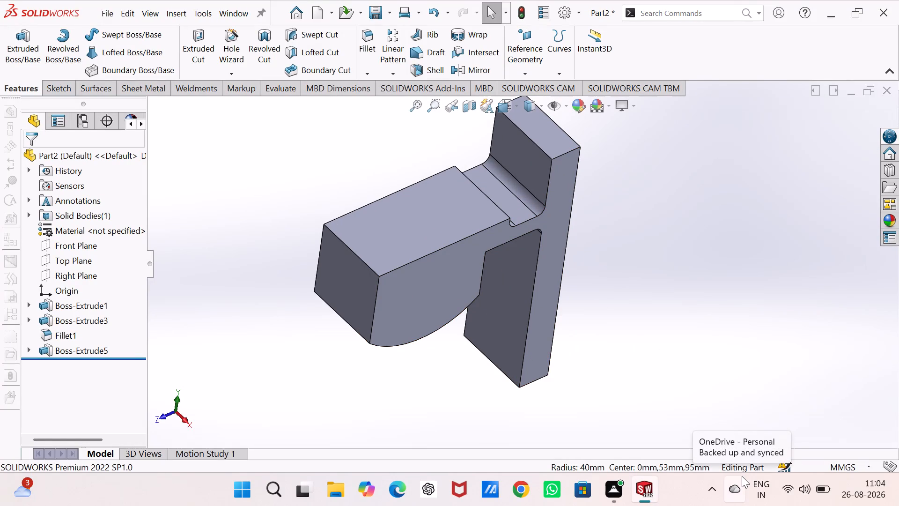
key(ctrl+s)
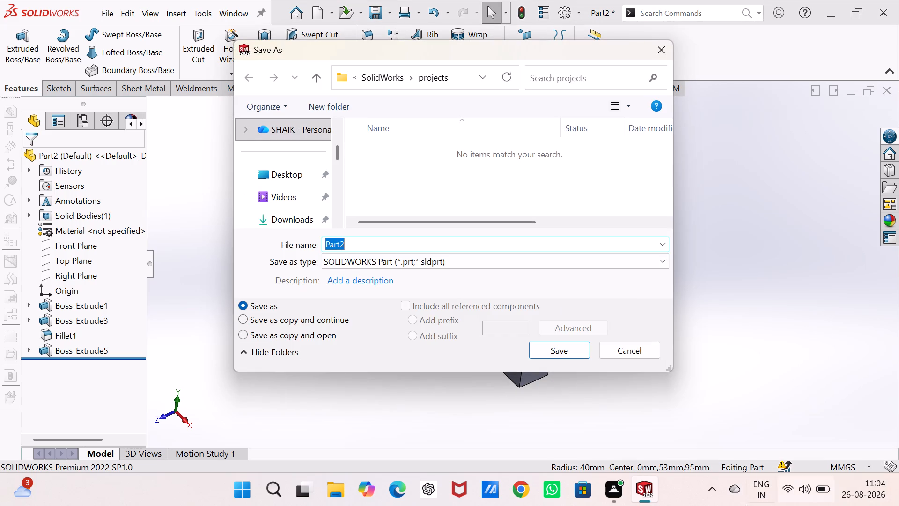
click(562, 350)
key(ctrl+s)
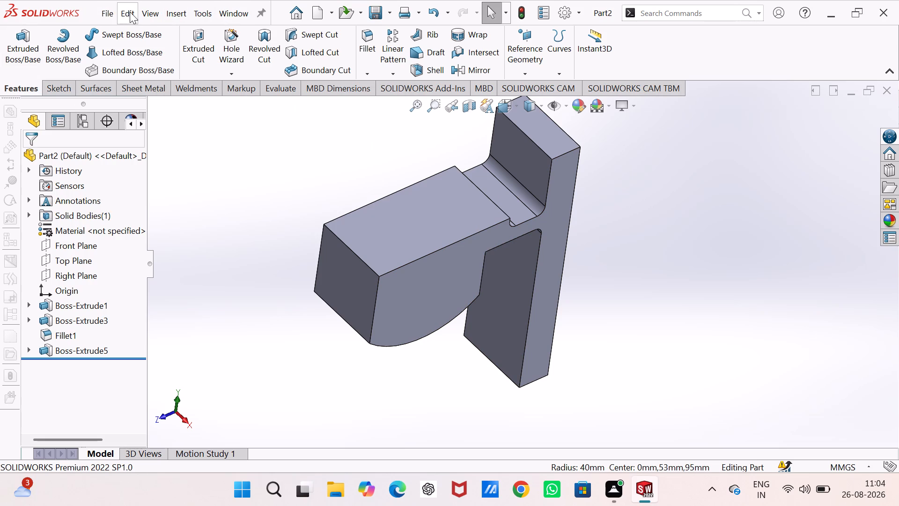
Save a PDF version of the part as Part2 in the projects folder, using Adobe Portable Document Format.
click(109, 12)
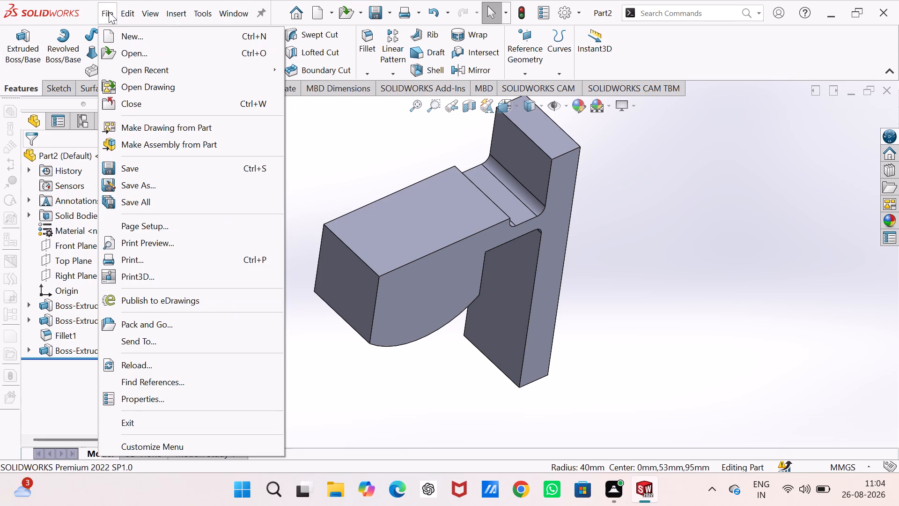
click(150, 183)
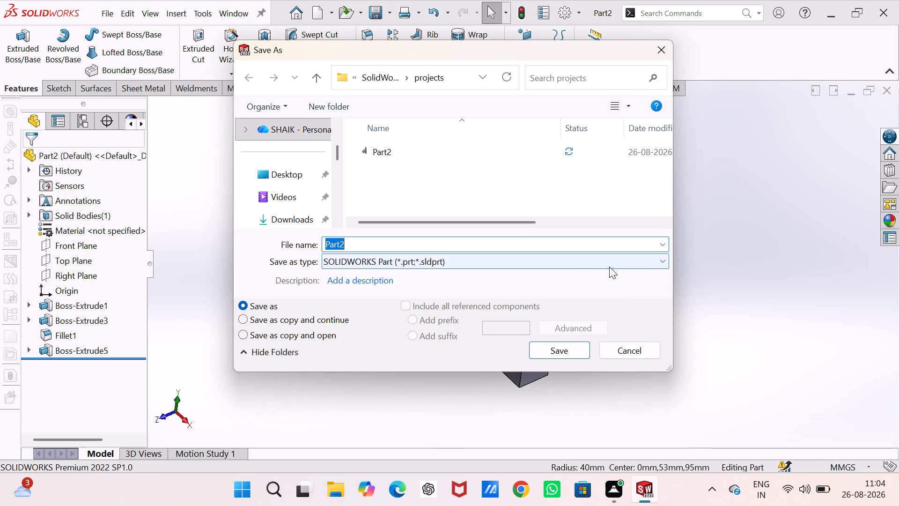
click(612, 265)
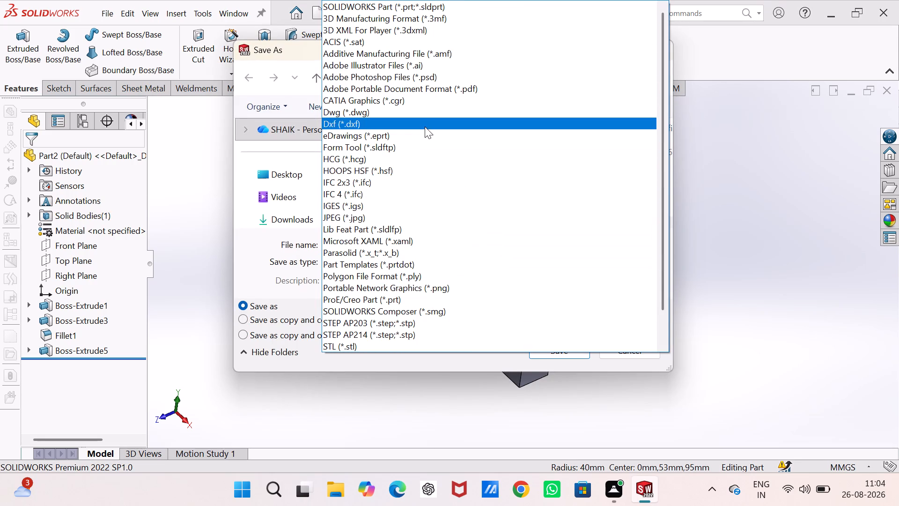
click(421, 86)
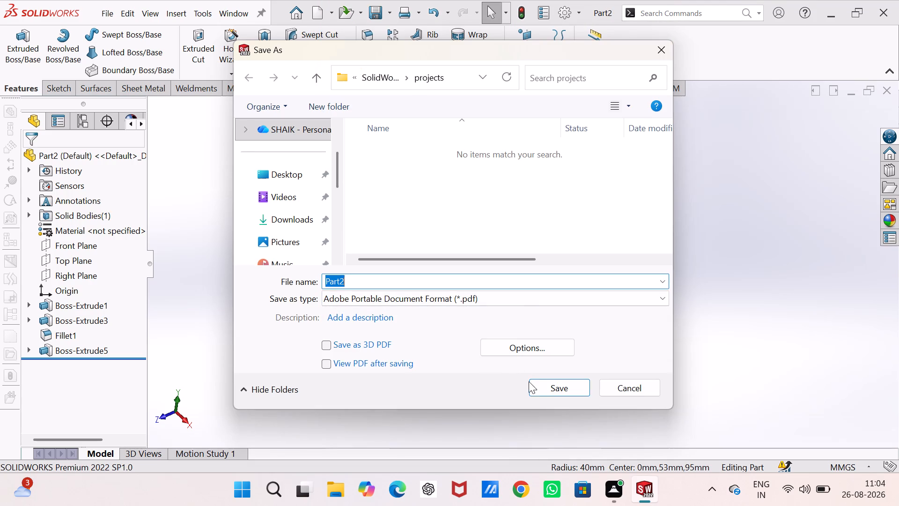
click(558, 389)
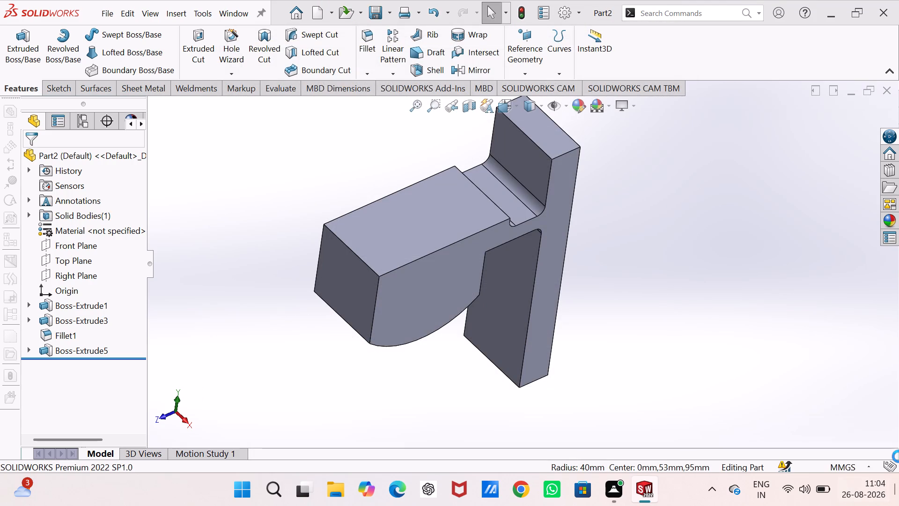